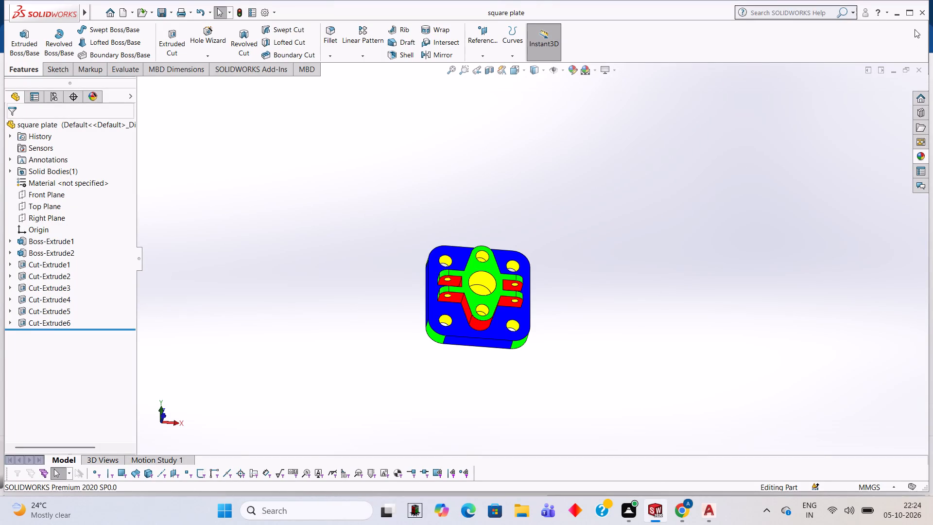
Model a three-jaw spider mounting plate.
Close the square plate part document.
{"action": "left_click", "coordinate": [912, 15]}
{"action": "left_click", "coordinate": [925, 69]}
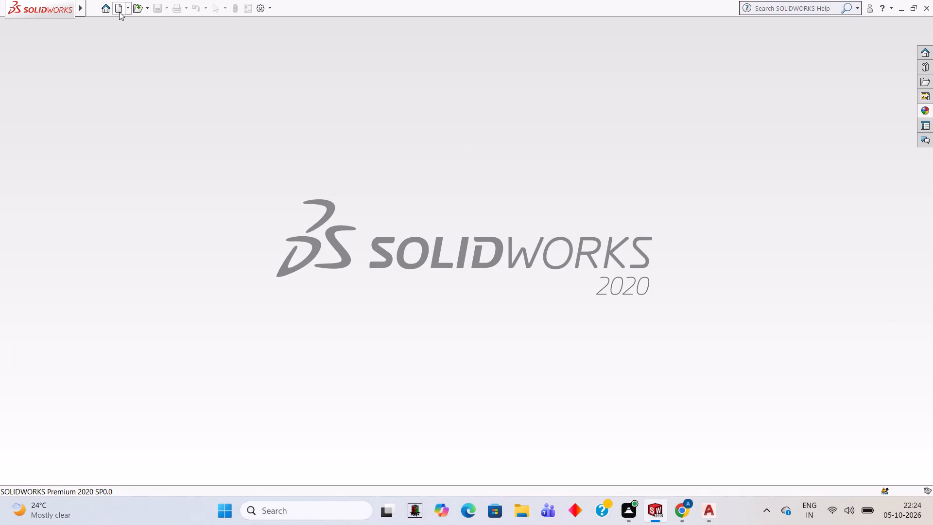
Create a new part document.
{"action": "left_click", "coordinate": [119, 12]}
{"action": "left_click", "coordinate": [378, 373]}
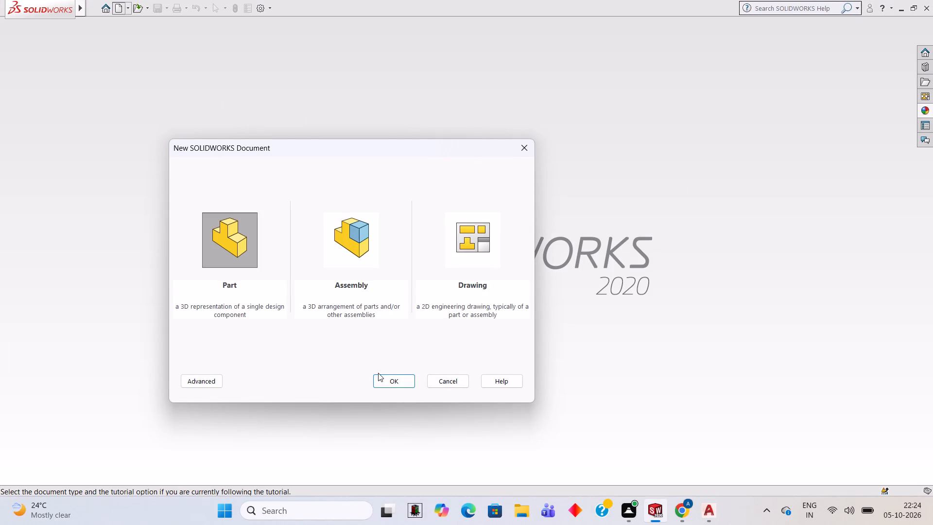
{"action": "left_click", "coordinate": [387, 376]}
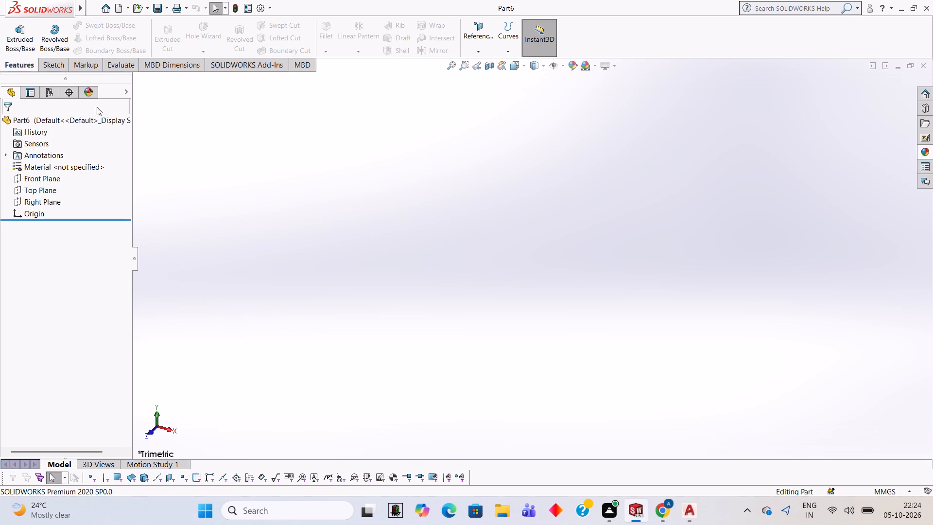
Start a sketch on the Front Plane and draw a 62 mm diameter circle centred on the origin.
{"action": "left_click", "coordinate": [47, 182]}
{"action": "left_click", "coordinate": [52, 171]}
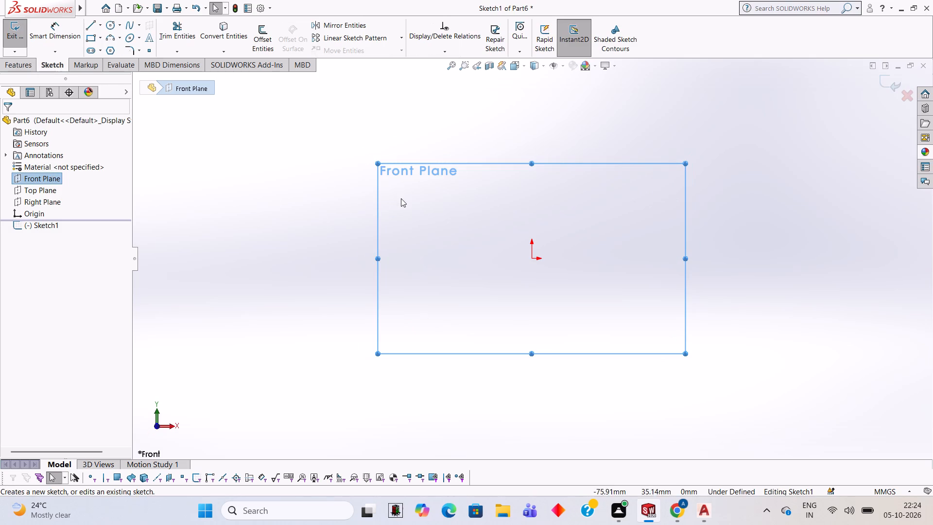
{"action": "left_click", "coordinate": [401, 198]}
{"action": "left_click", "coordinate": [110, 30]}
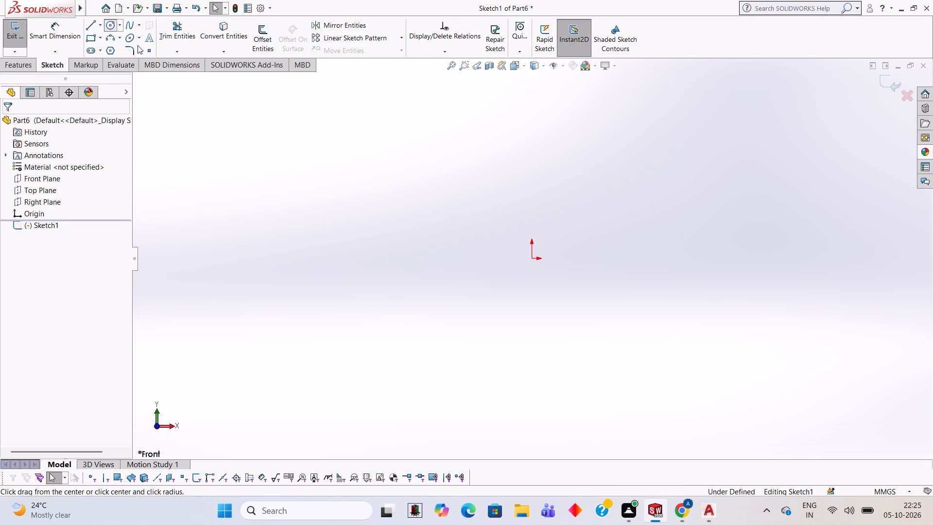
{"action": "left_click", "coordinate": [530, 257]}
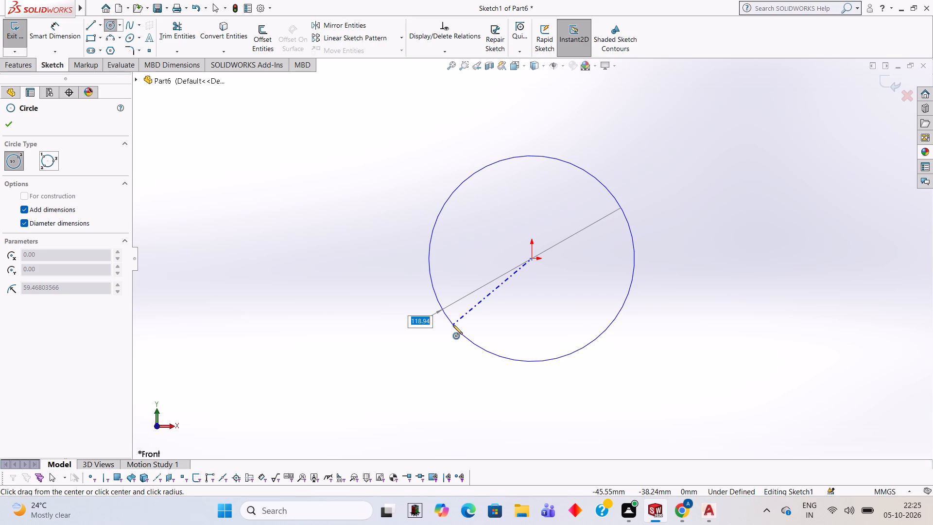
{"action": "type", "text": "62"}
{"action": "key", "text": "Return"}
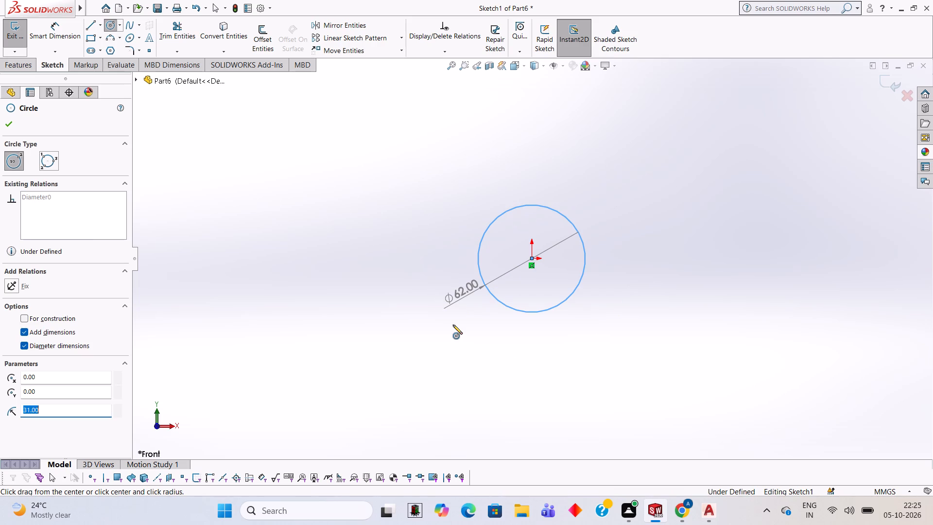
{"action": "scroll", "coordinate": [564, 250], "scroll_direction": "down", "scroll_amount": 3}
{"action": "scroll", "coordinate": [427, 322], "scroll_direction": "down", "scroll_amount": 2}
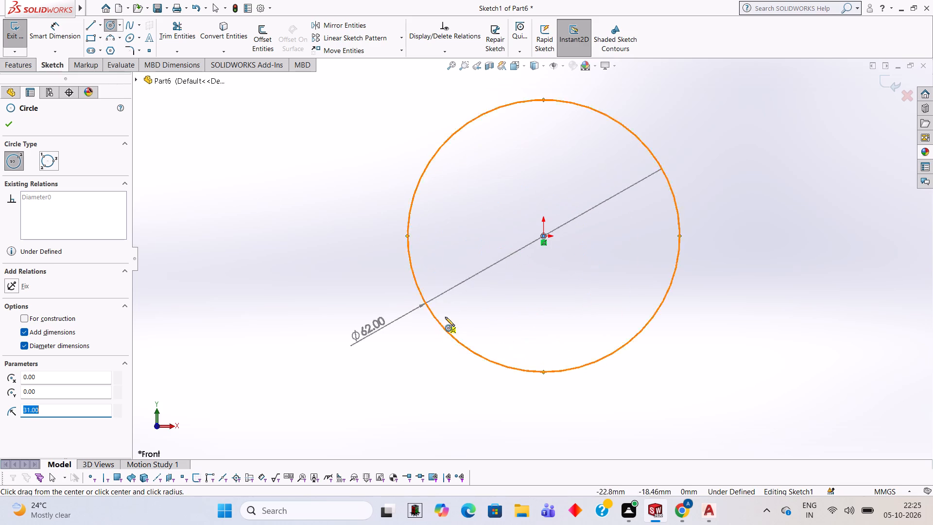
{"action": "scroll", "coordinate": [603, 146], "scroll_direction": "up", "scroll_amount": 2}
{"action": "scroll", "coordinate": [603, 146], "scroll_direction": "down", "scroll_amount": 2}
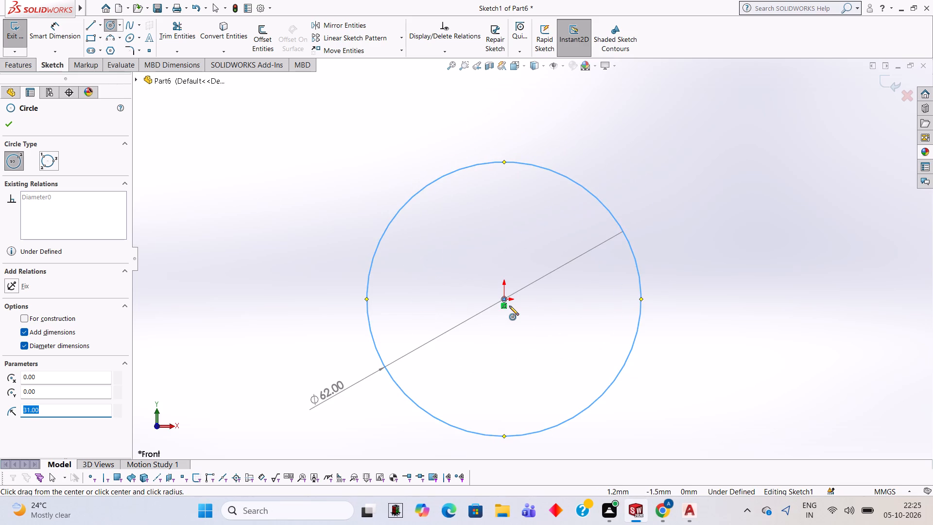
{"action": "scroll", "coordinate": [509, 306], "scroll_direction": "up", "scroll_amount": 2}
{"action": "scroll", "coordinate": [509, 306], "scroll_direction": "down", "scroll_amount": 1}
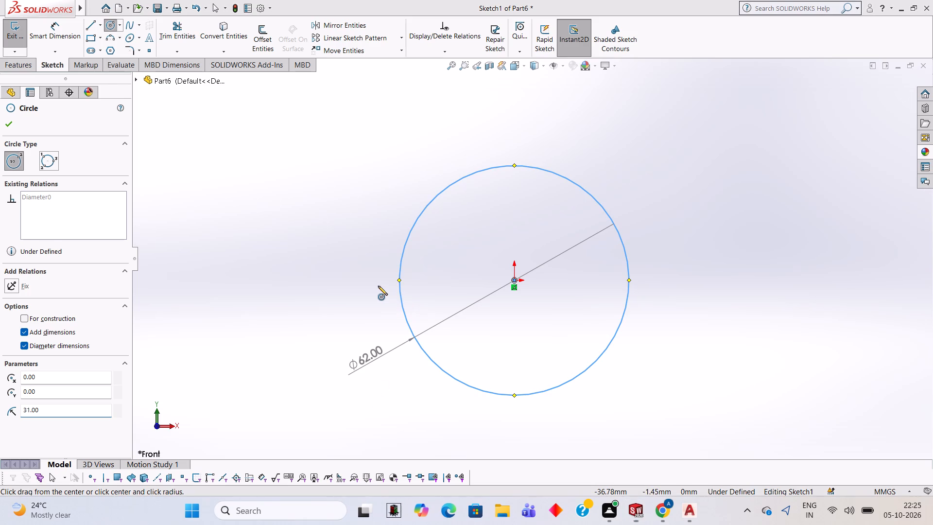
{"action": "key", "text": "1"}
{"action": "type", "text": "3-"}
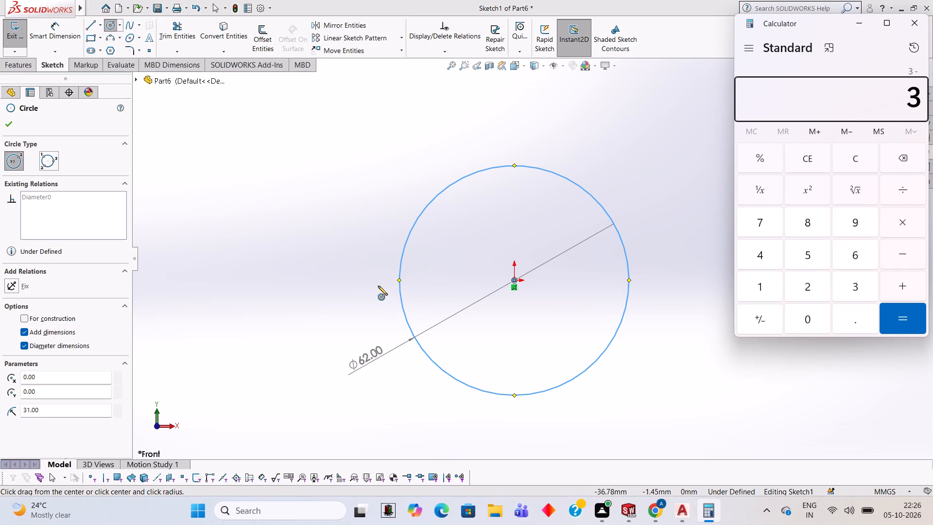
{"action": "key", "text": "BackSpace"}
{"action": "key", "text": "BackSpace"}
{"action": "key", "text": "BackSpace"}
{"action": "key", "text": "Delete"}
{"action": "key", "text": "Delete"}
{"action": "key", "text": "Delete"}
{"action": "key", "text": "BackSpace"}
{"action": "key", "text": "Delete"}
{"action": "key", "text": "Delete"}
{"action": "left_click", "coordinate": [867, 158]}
Calculate 13 − 5 in Calculator and close it.
{"action": "key", "text": "1"}
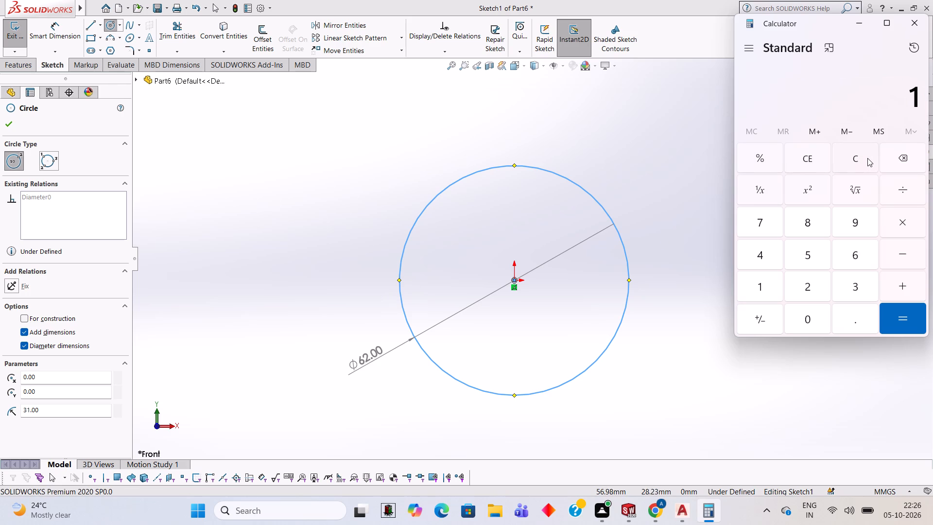
{"action": "type", "text": "3-5"}
{"action": "key", "text": "Return"}
{"action": "left_click", "coordinate": [911, 31]}
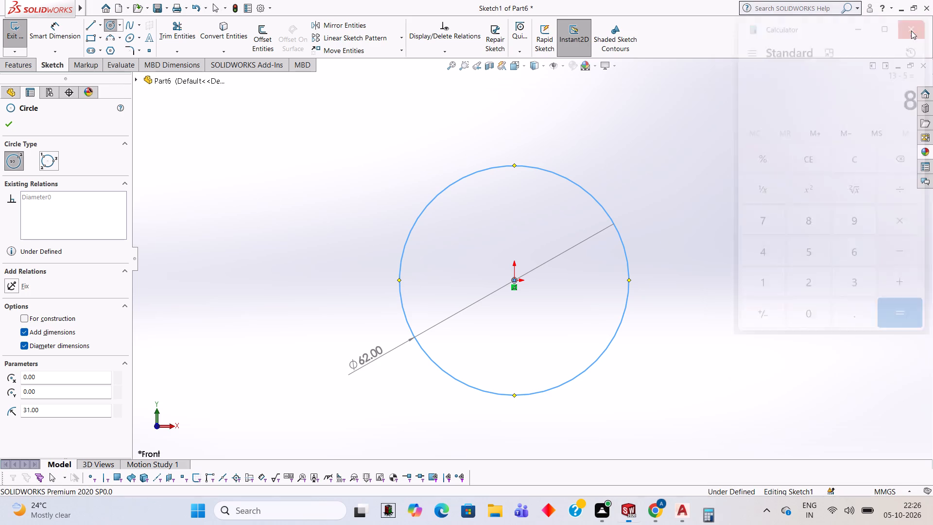
Extrude the 62 mm circle as a blind boss to a depth of 8 mm.
{"action": "left_click", "coordinate": [22, 60]}
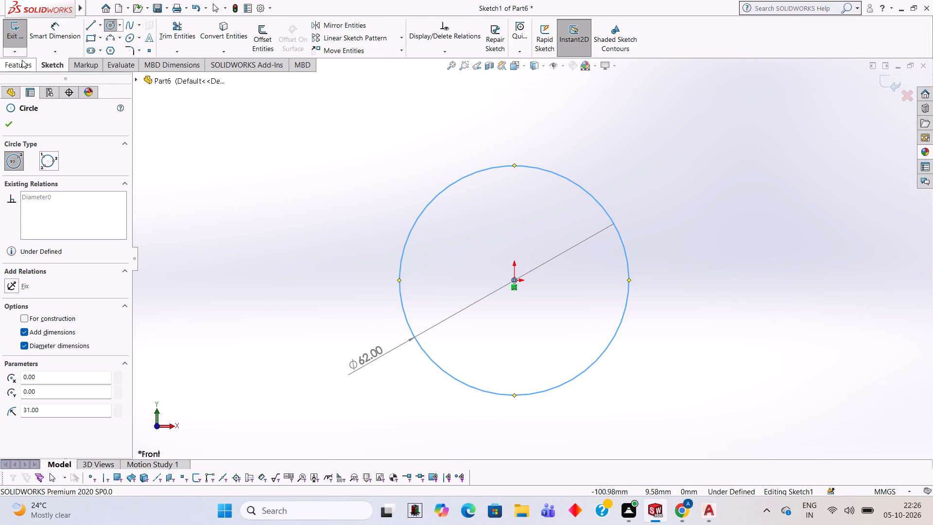
{"action": "left_click", "coordinate": [21, 45]}
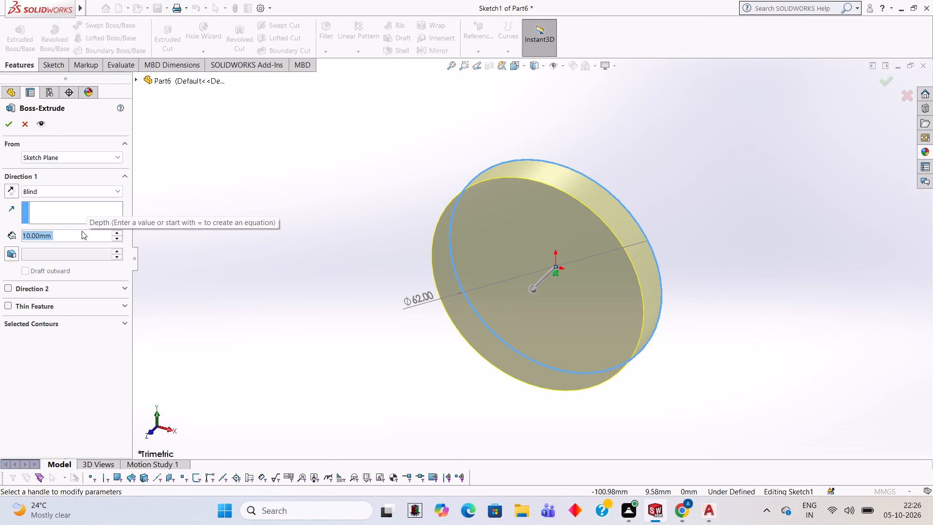
{"action": "key", "text": "8"}
{"action": "key", "text": "Return"}
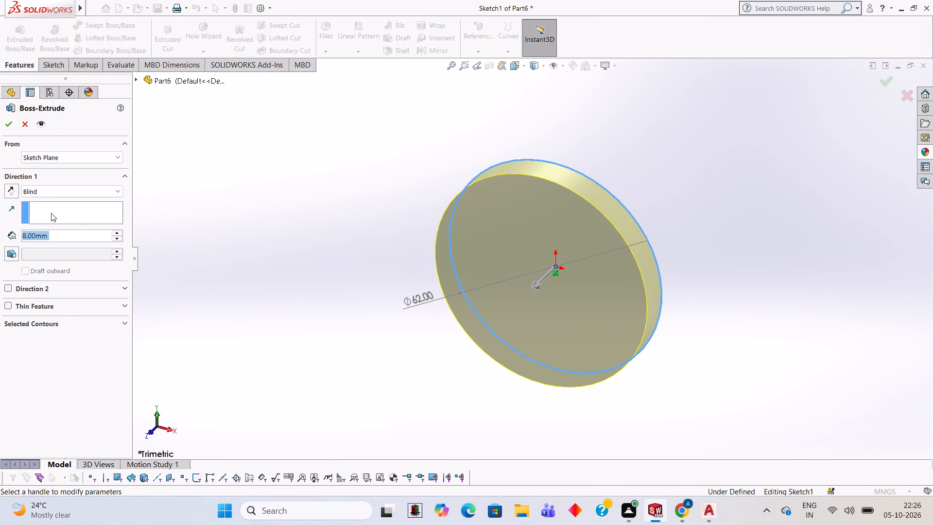
{"action": "left_click", "coordinate": [14, 124]}
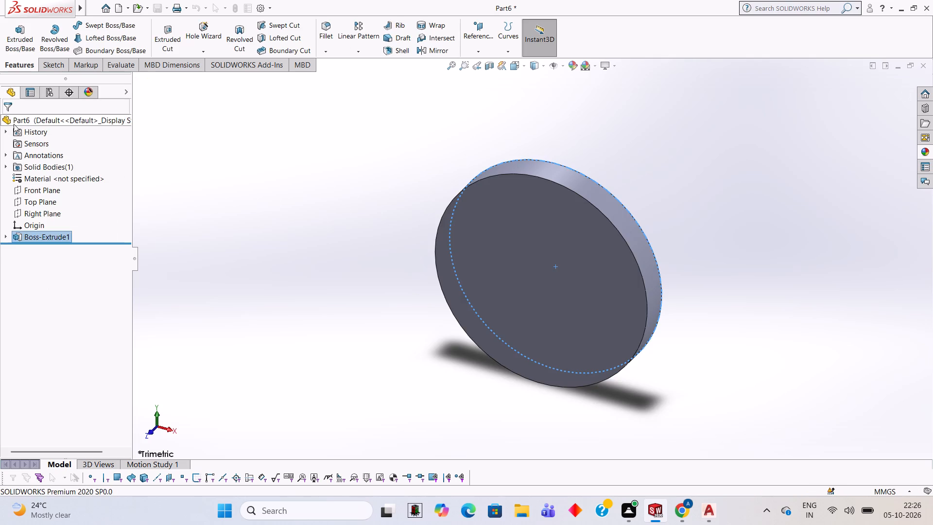
{"action": "left_click", "coordinate": [248, 199]}
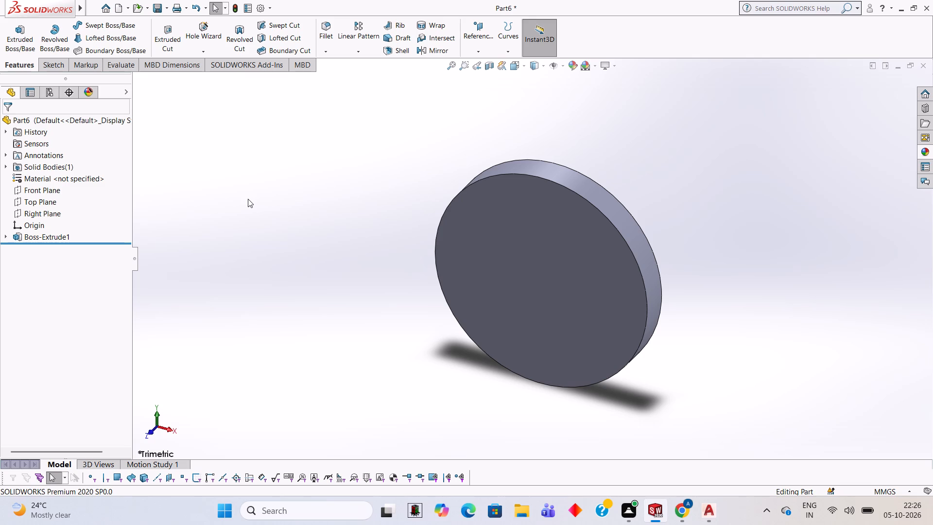
Start a sketch on the disc's front face and draw a 50 mm diameter circle centred on the origin.
{"action": "left_click", "coordinate": [495, 251]}
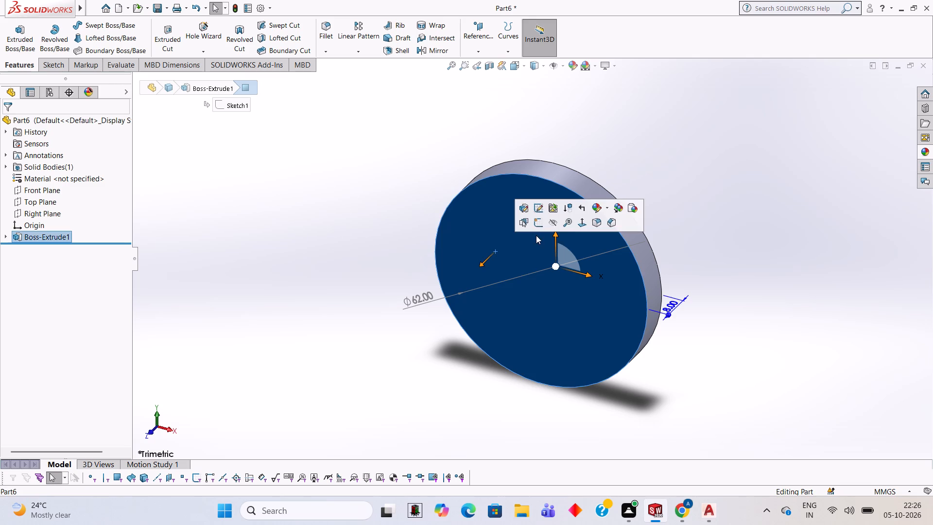
{"action": "left_click", "coordinate": [541, 221]}
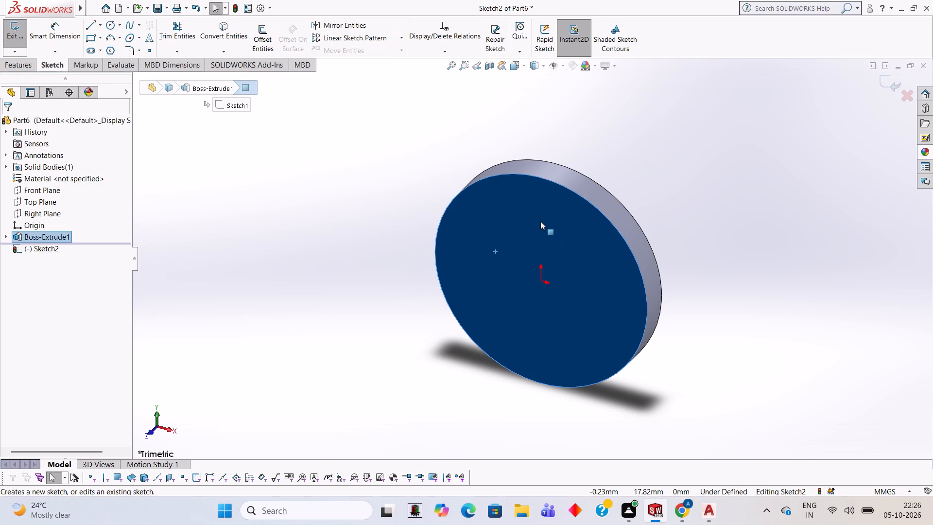
{"action": "key", "text": "ctrl+8"}
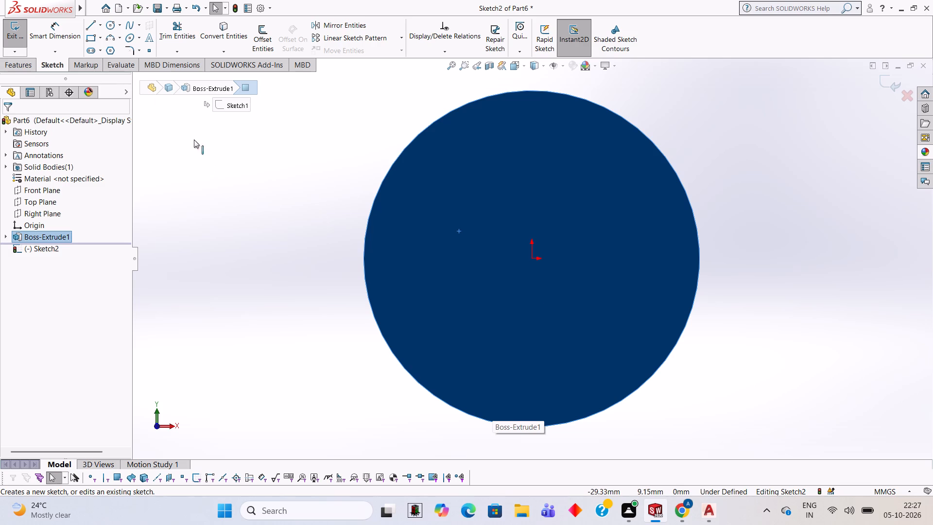
{"action": "left_click", "coordinate": [113, 27]}
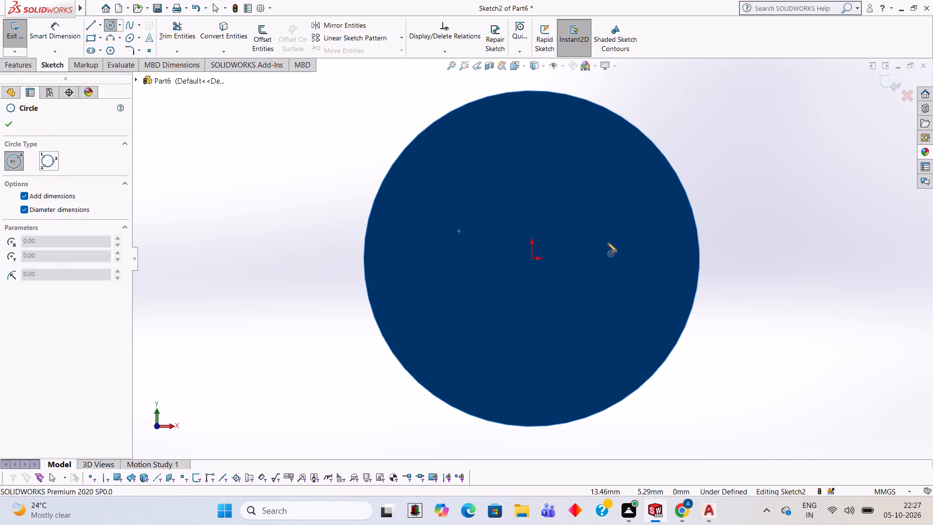
{"action": "left_click", "coordinate": [533, 259]}
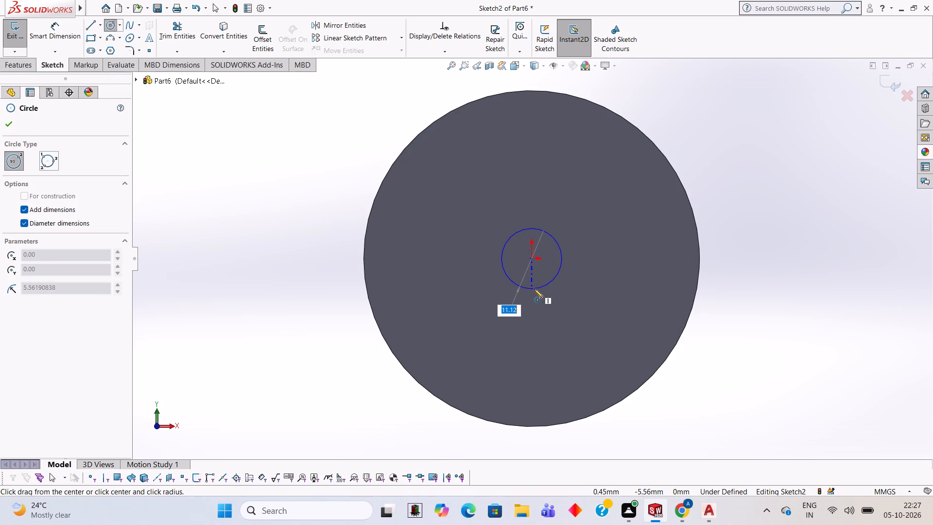
{"action": "type", "text": "50"}
{"action": "key", "text": "Return"}
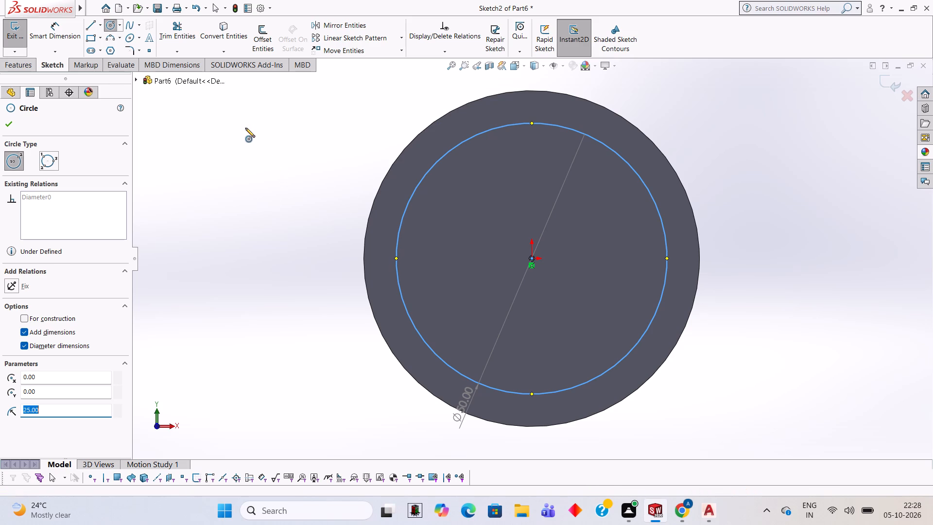
Sketch a line about 33.8 mm long from the origin, steeply up and leftward to just beyond the disc's edge.
{"action": "left_click", "coordinate": [87, 25]}
{"action": "left_click", "coordinate": [531, 257]}
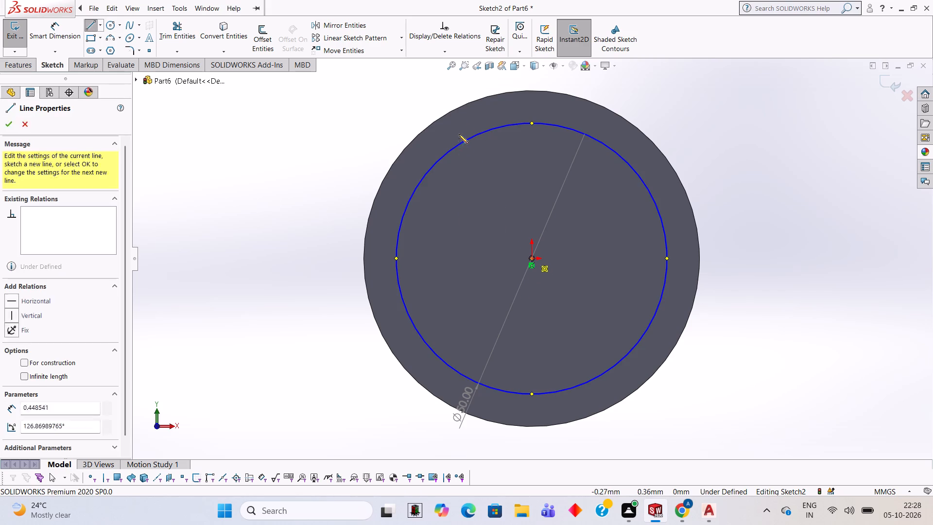
{"action": "left_click", "coordinate": [466, 87]}
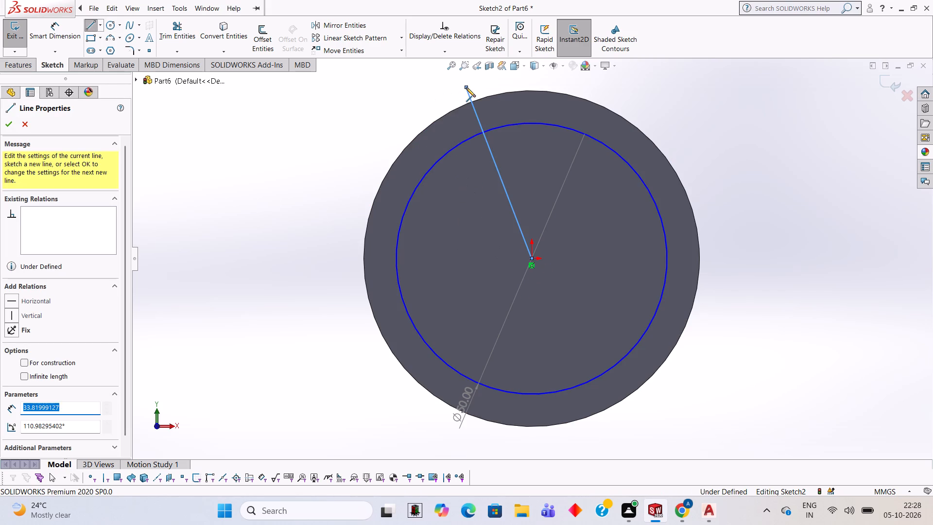
{"action": "key", "text": "Escape"}
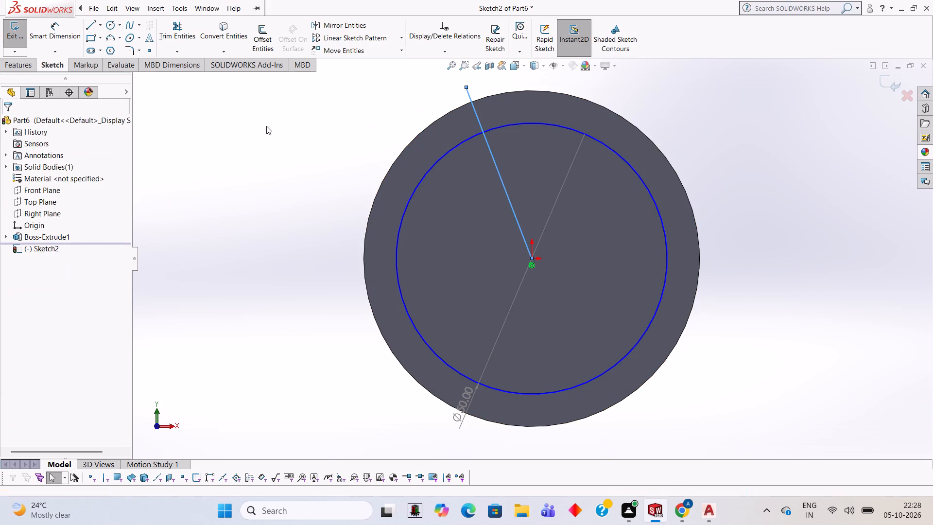
Dimension the angle between the upper-left sketch line and the vertical through the origin as 15 degrees.
{"action": "left_click", "coordinate": [67, 35]}
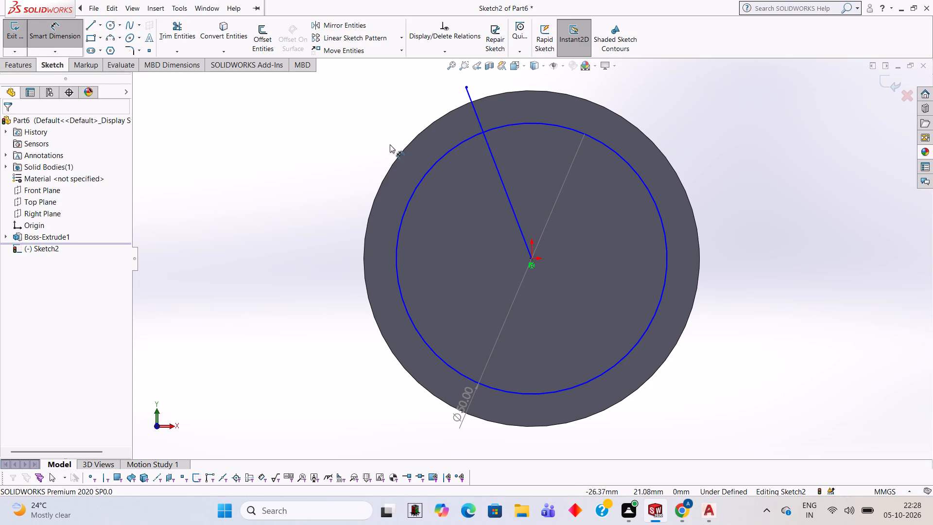
{"action": "left_click", "coordinate": [476, 112]}
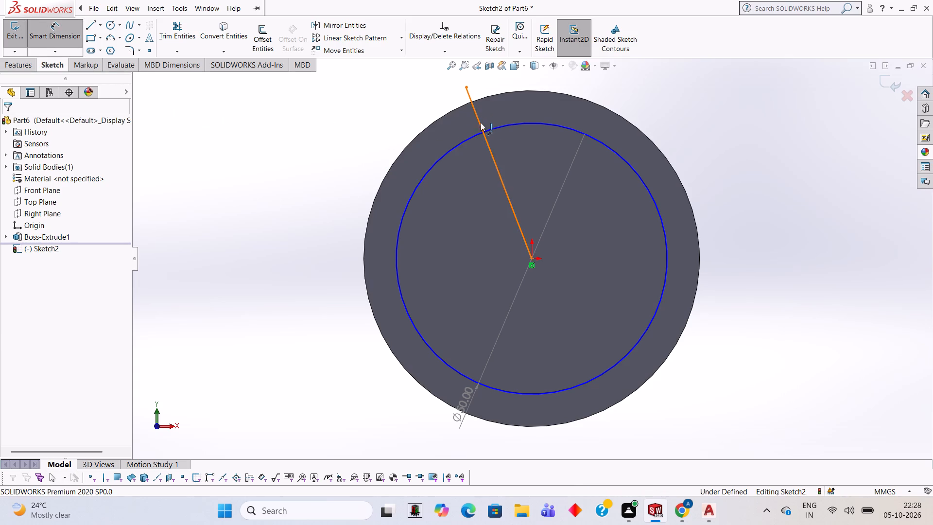
{"action": "left_click", "coordinate": [531, 258]}
{"action": "left_click", "coordinate": [531, 227]}
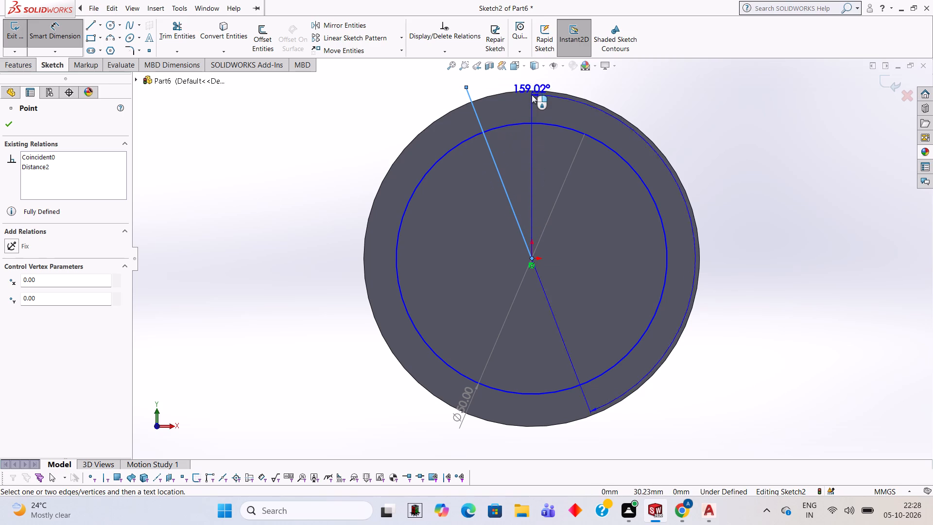
{"action": "left_click", "coordinate": [515, 84]}
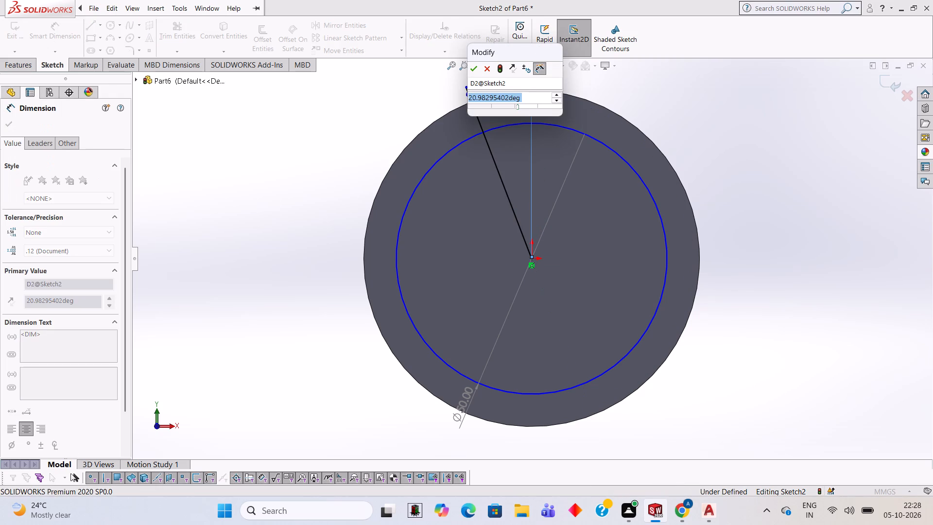
{"action": "type", "text": "15"}
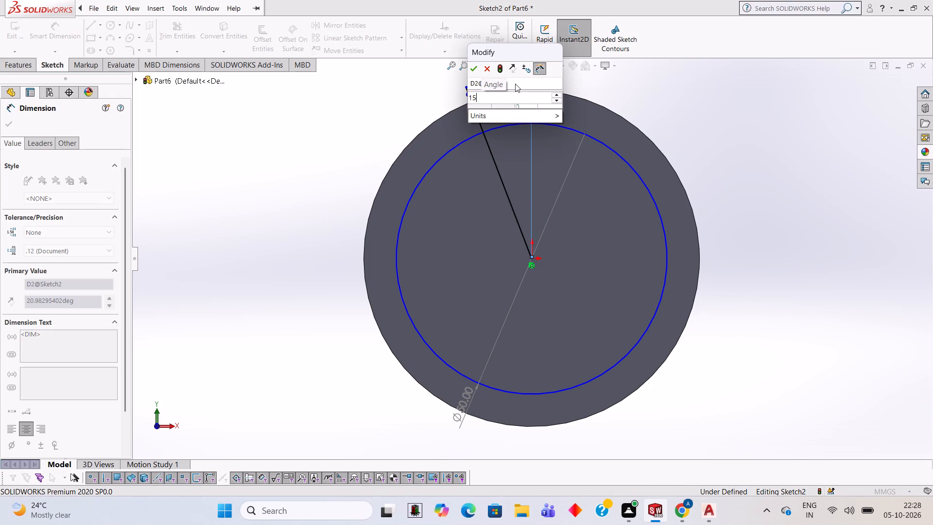
{"action": "key", "text": "Return"}
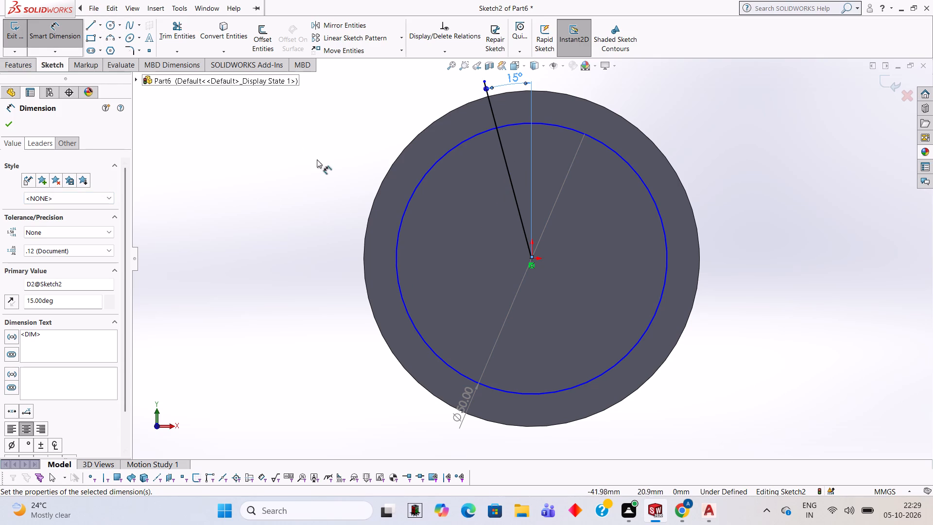
{"action": "left_click", "coordinate": [531, 257]}
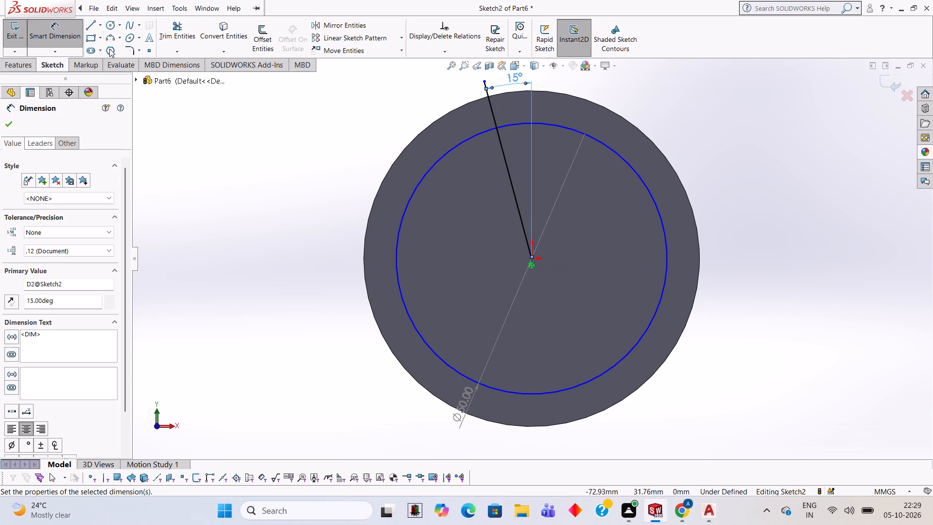
Sketch a vertical line about 25 mm long from the origin straight down to the 50 mm circle.
{"action": "left_click", "coordinate": [90, 17]}
{"action": "left_click", "coordinate": [91, 26]}
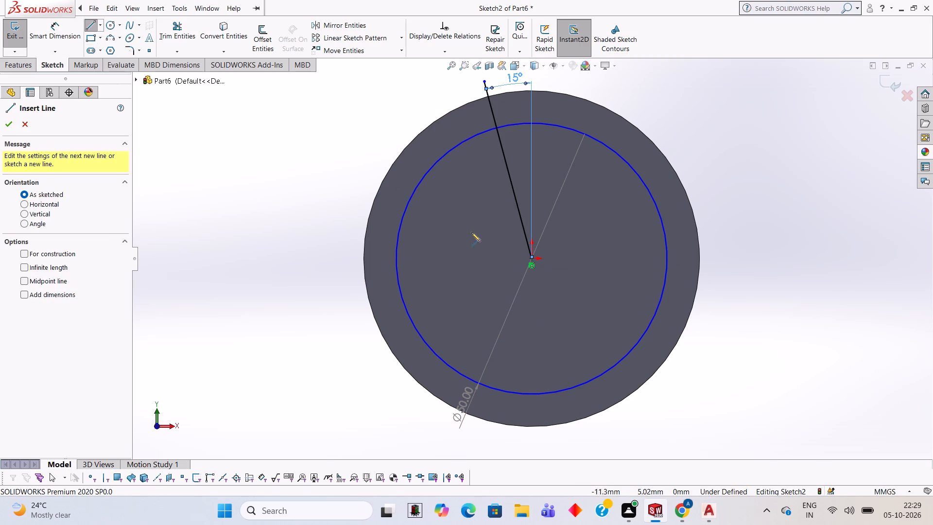
{"action": "left_click", "coordinate": [531, 258]}
{"action": "left_click", "coordinate": [531, 391]}
{"action": "key", "text": "Escape"}
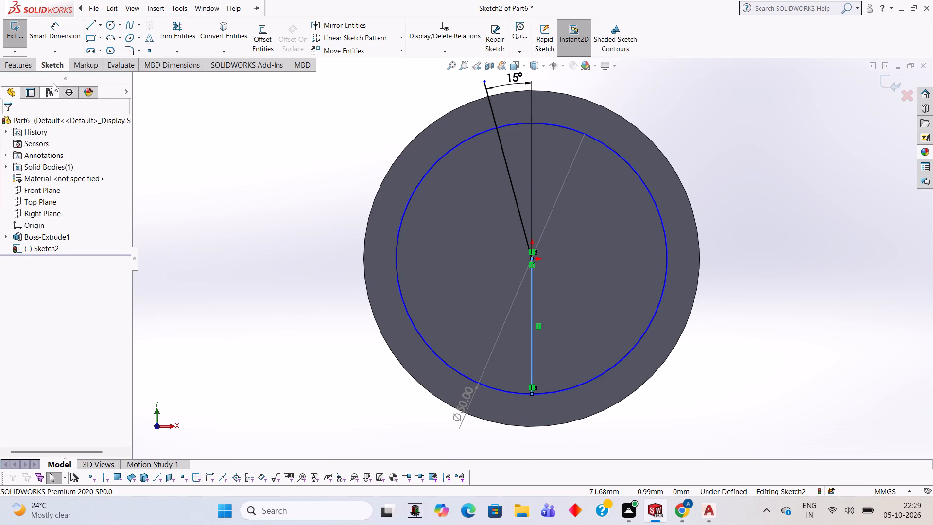
Sketch a line about 35 mm long from the origin, steeply down and leftward to just beyond the disc's edge.
{"action": "left_click", "coordinate": [89, 30]}
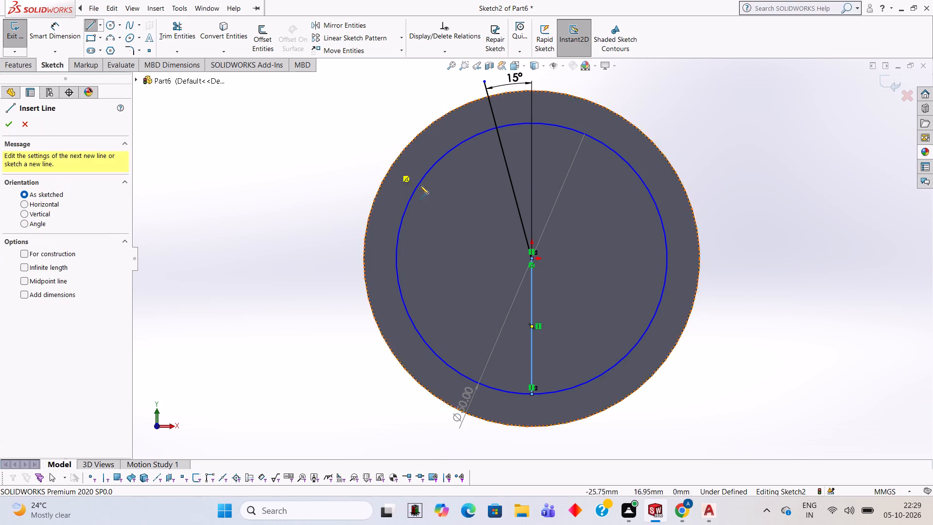
{"action": "left_click", "coordinate": [530, 259]}
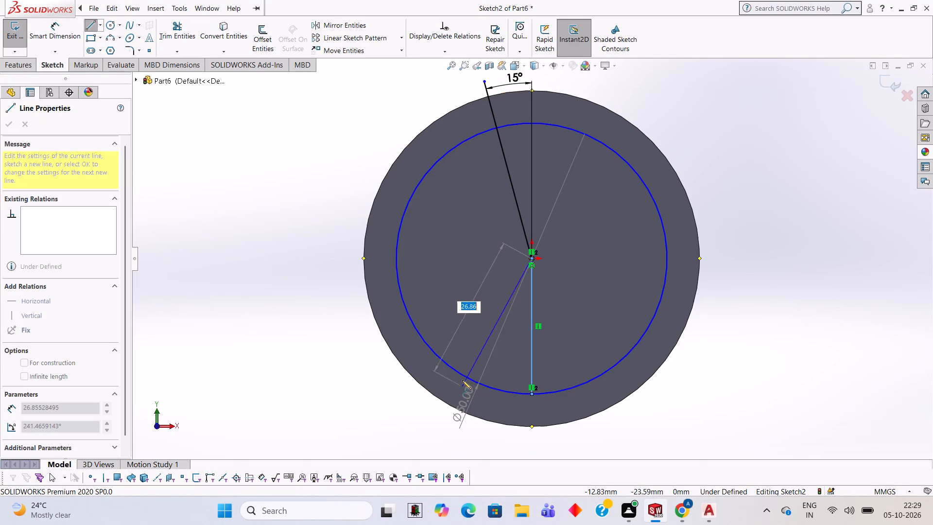
{"action": "left_click", "coordinate": [454, 432]}
{"action": "key", "text": "Escape"}
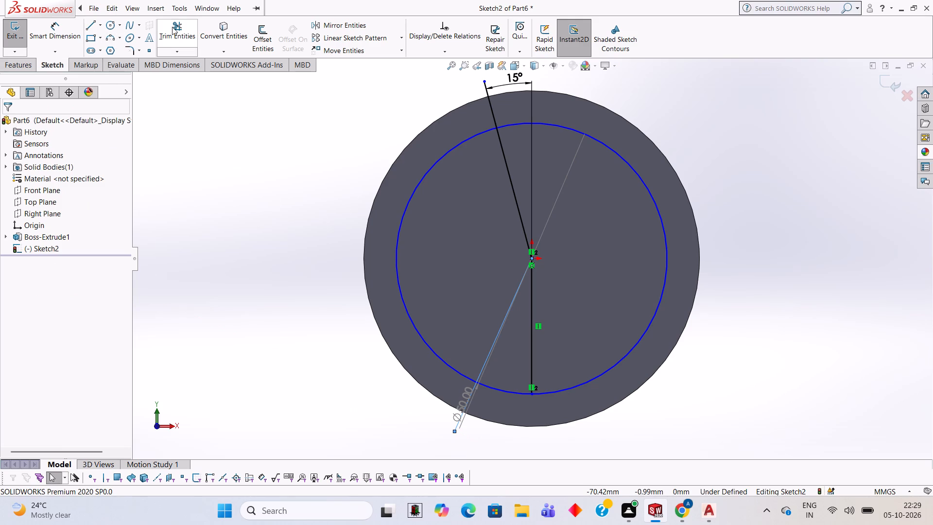
Dimension the angle between the lower-left line and the vertical at the origin as 15 degrees.
{"action": "left_click", "coordinate": [52, 39]}
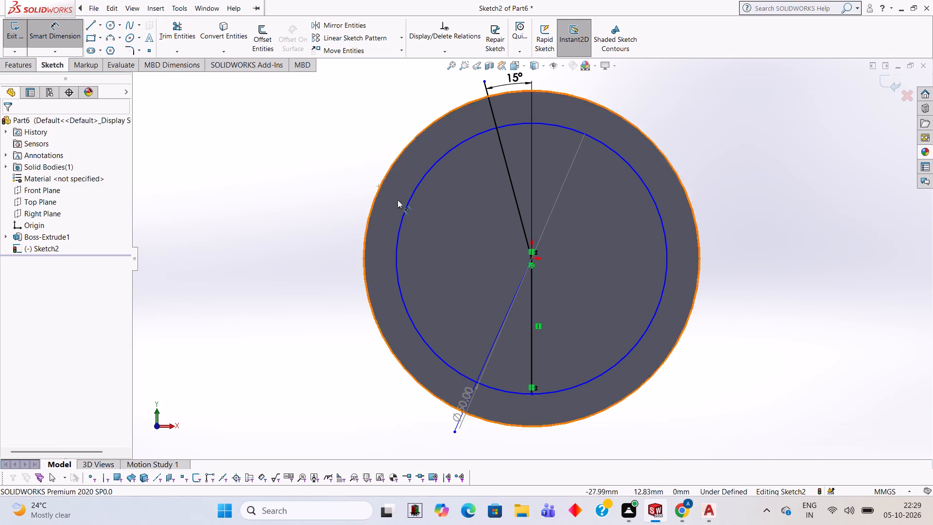
{"action": "left_click", "coordinate": [490, 354]}
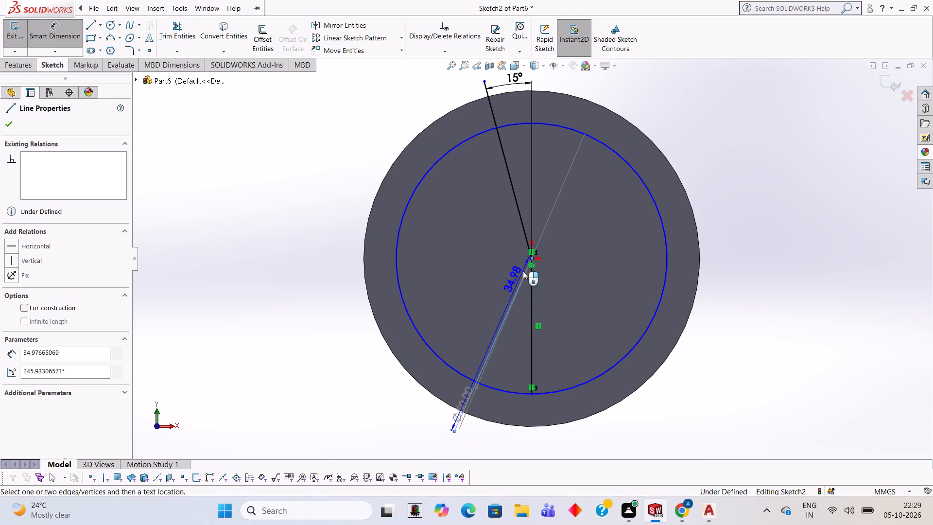
{"action": "left_click", "coordinate": [532, 259]}
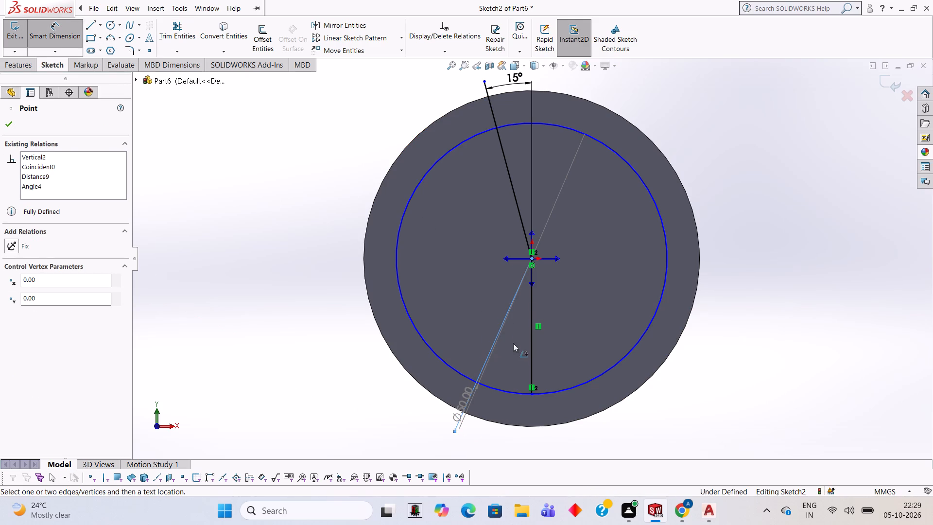
{"action": "left_click", "coordinate": [527, 284]}
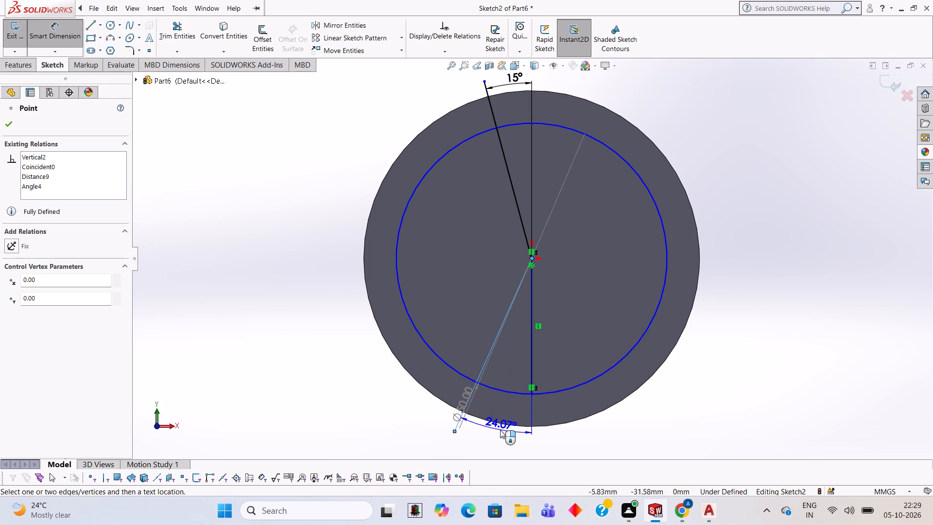
{"action": "left_click", "coordinate": [500, 430]}
{"action": "type", "text": "15"}
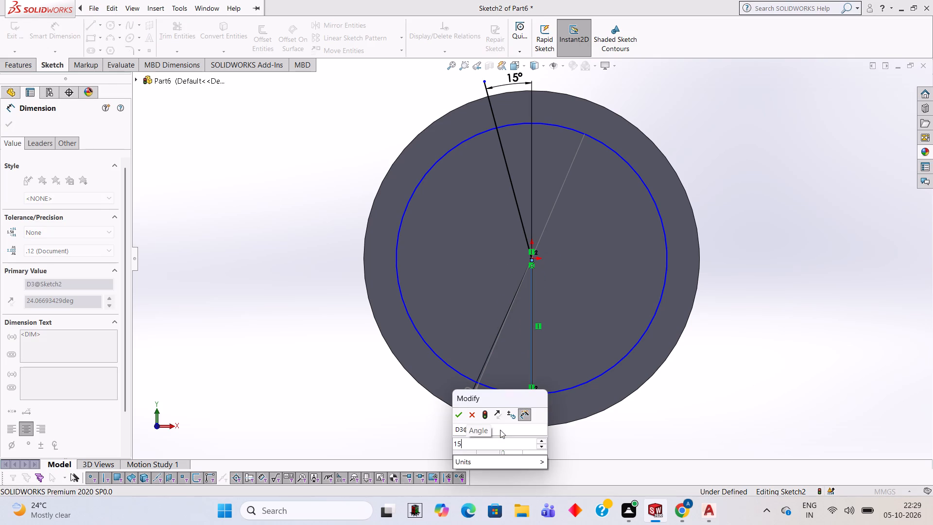
{"action": "key", "text": "Return"}
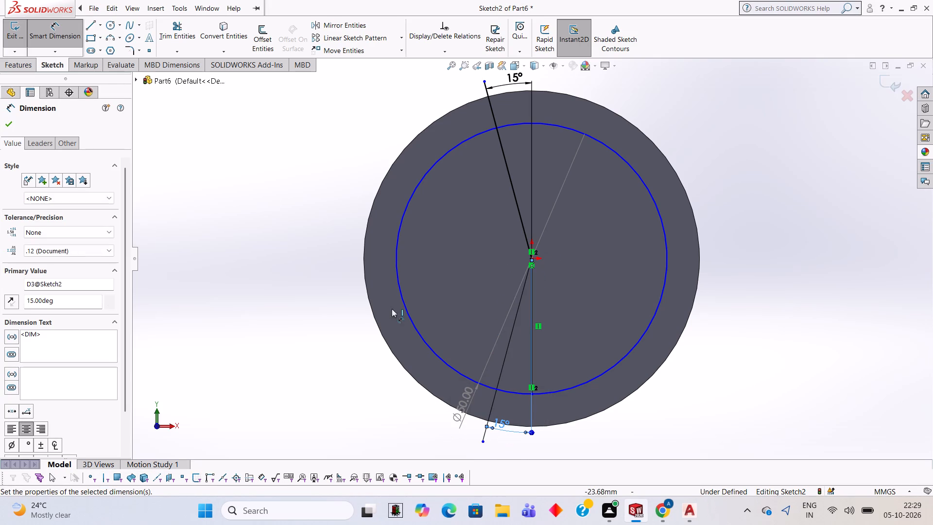
{"action": "key", "text": "Escape"}
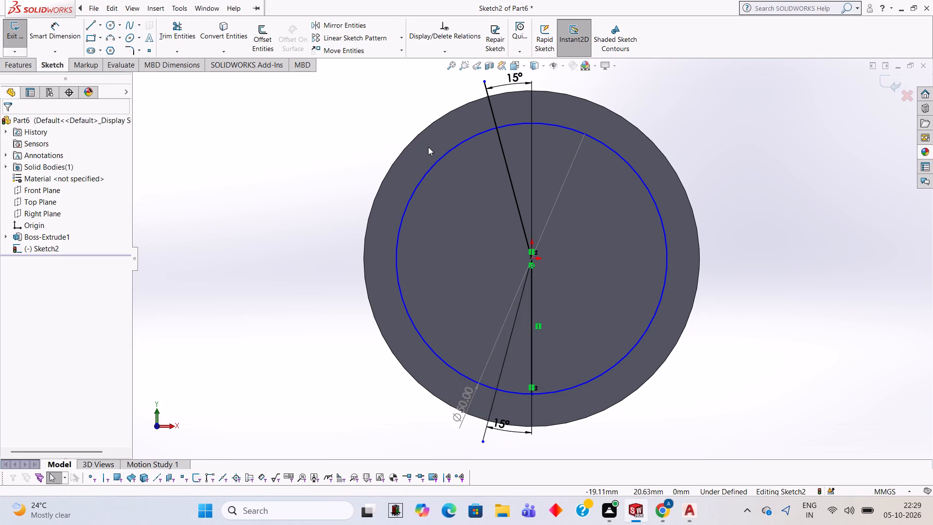
Sketch a horizontal line from the origin rightward to just beyond the disc's edge.
{"action": "left_click", "coordinate": [87, 27]}
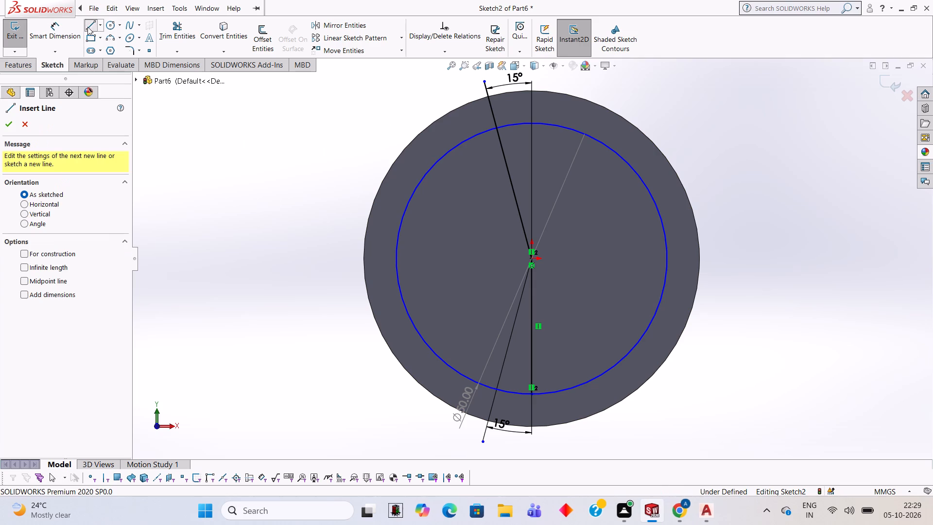
{"action": "left_click", "coordinate": [533, 257]}
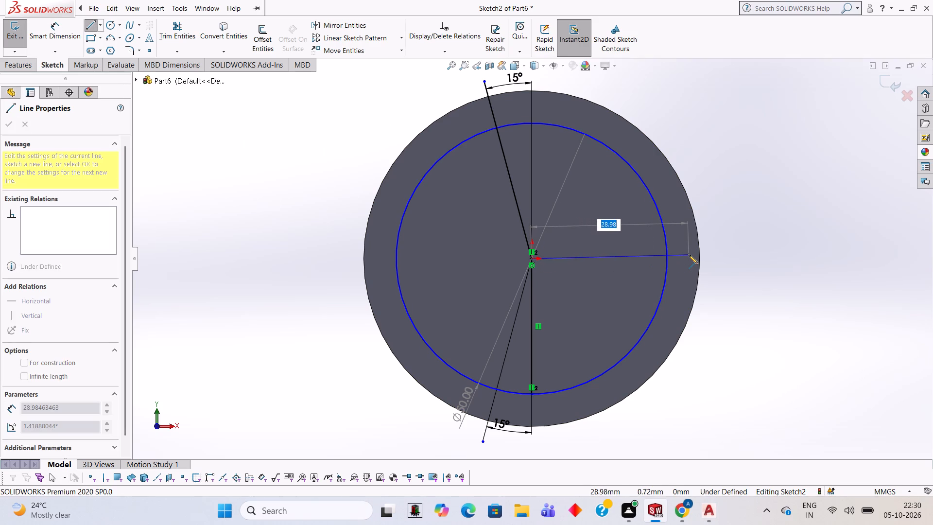
{"action": "left_click", "coordinate": [711, 261]}
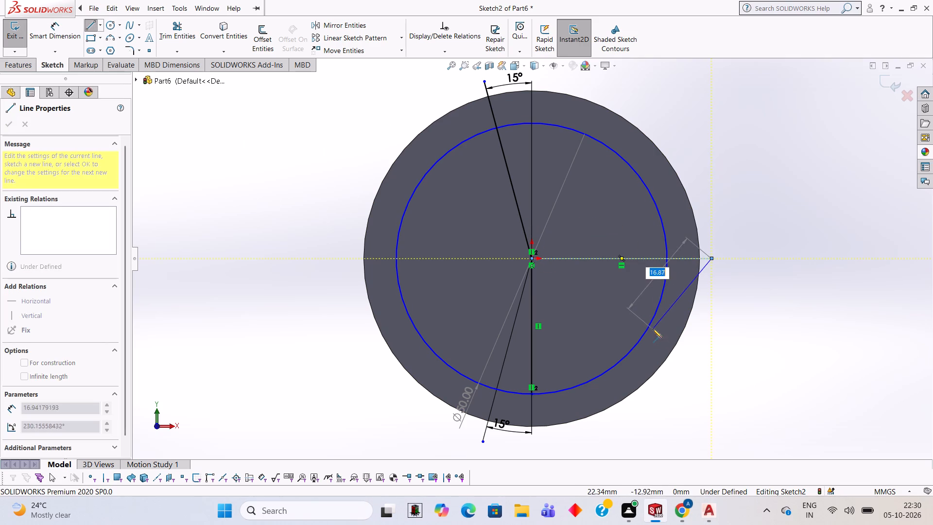
{"action": "key", "text": "Escape"}
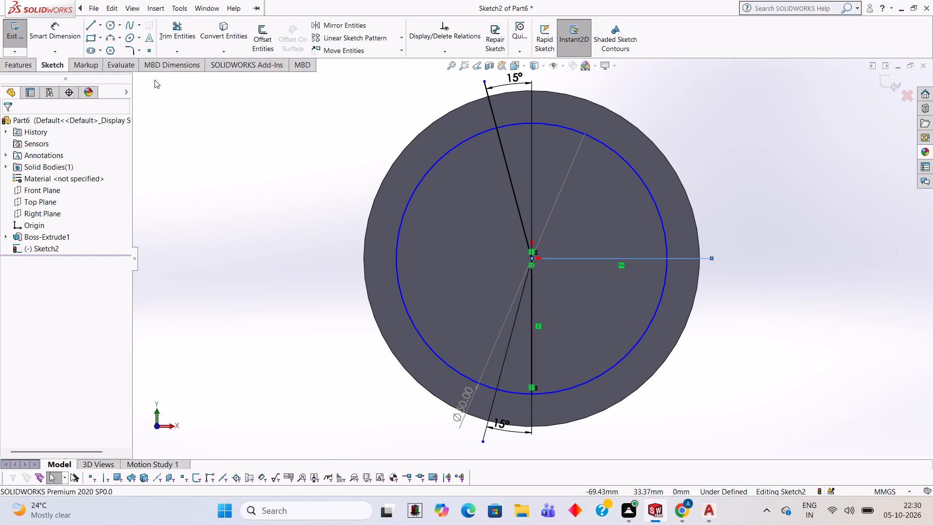
Sketch a line about 43.6 mm long from the origin, up and rightward at about 24 degrees, past the disc's edge.
{"action": "left_click", "coordinate": [90, 27]}
{"action": "left_click", "coordinate": [532, 260]}
{"action": "left_click", "coordinate": [747, 161]}
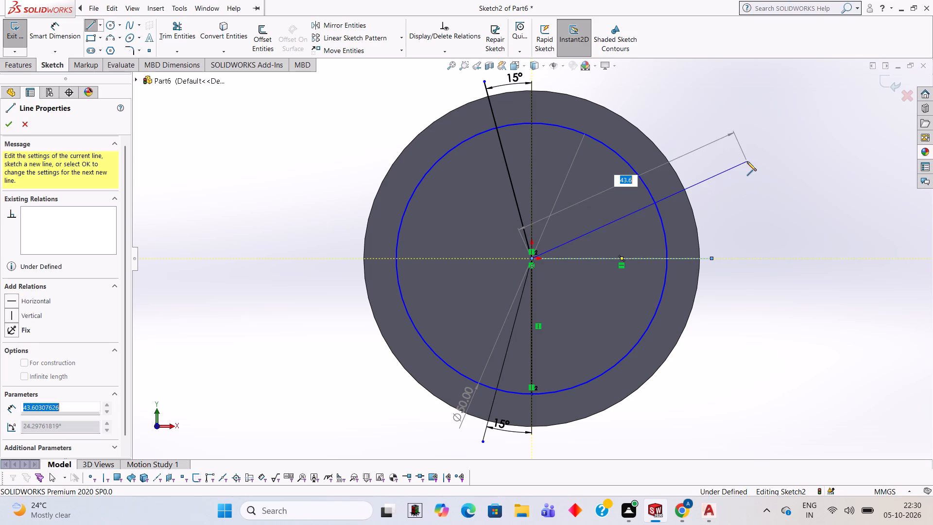
{"action": "key", "text": "Escape"}
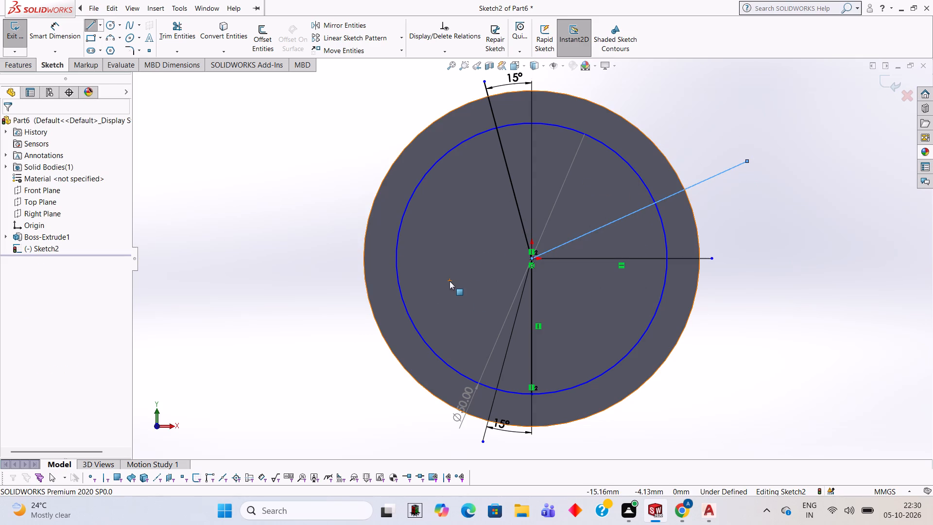
Dimension the angle between the upper-right line and the horizontal line as 15 degrees.
{"action": "left_click", "coordinate": [74, 24]}
{"action": "left_click", "coordinate": [675, 192]}
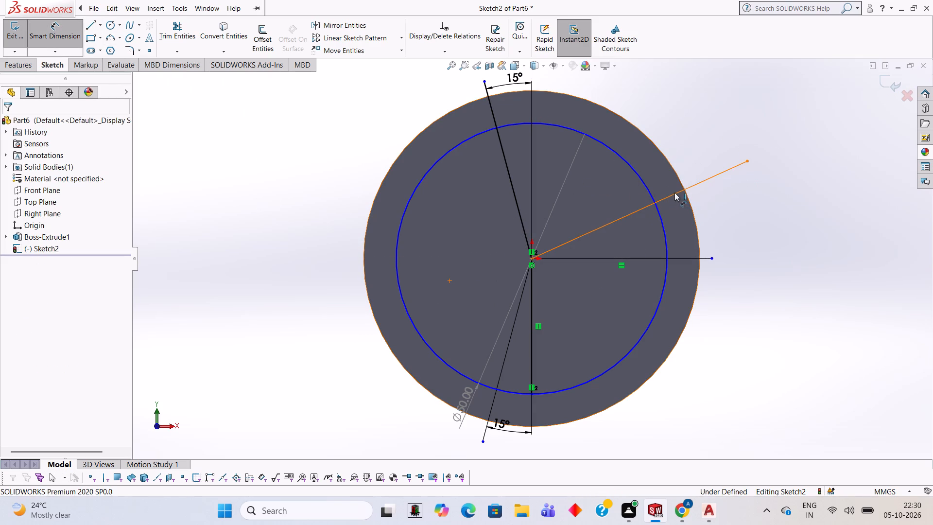
{"action": "left_click", "coordinate": [532, 256]}
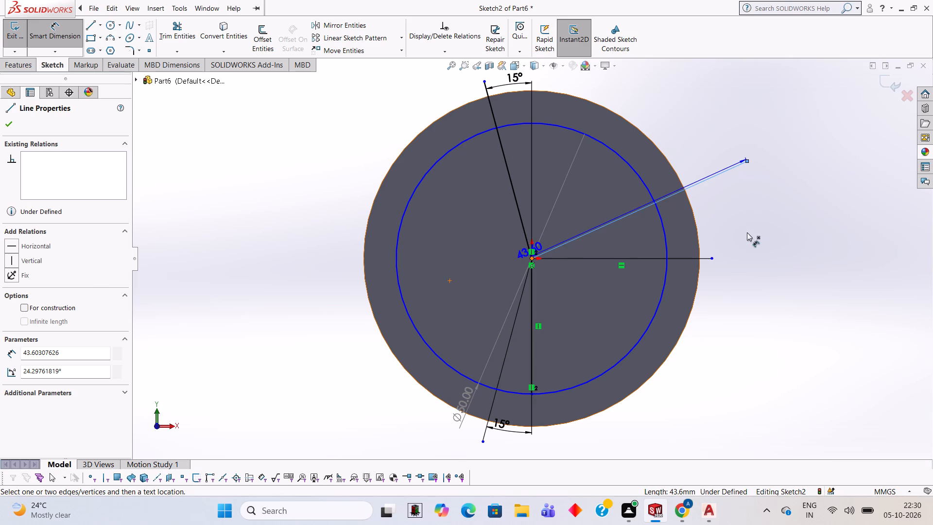
{"action": "left_click", "coordinate": [558, 257]}
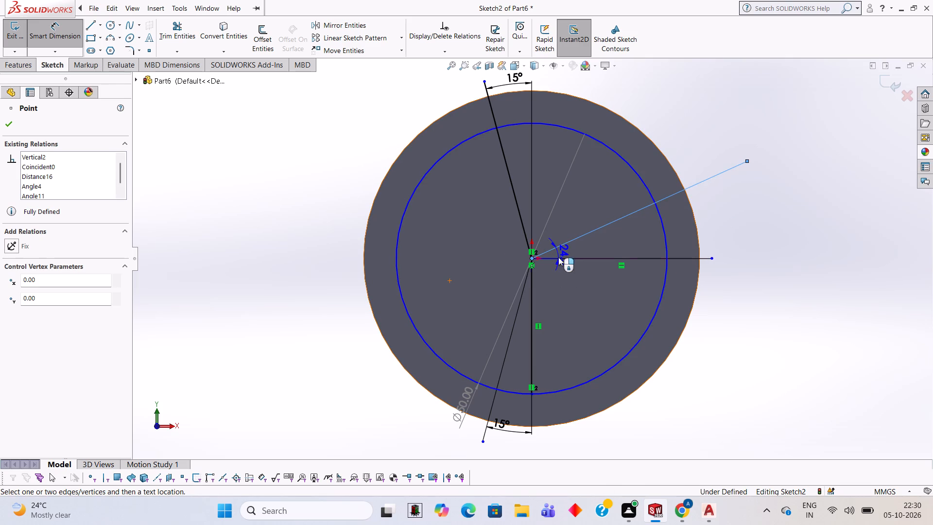
{"action": "left_click", "coordinate": [739, 219]}
{"action": "type", "text": "15"}
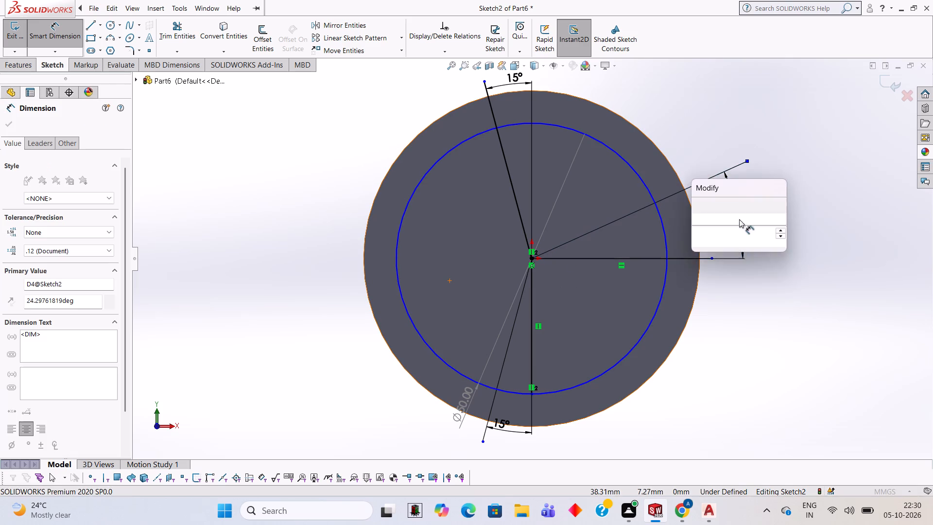
{"action": "key", "text": "Return"}
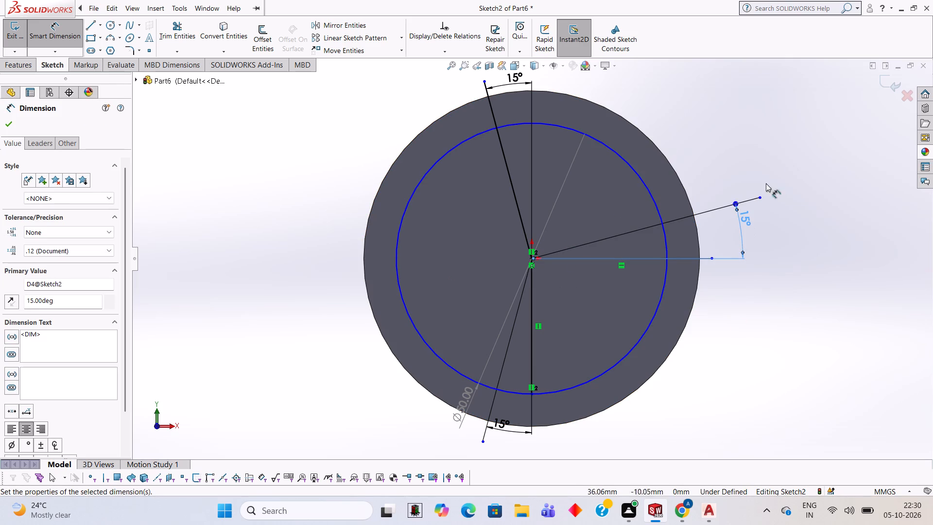
{"action": "key", "text": "Escape"}
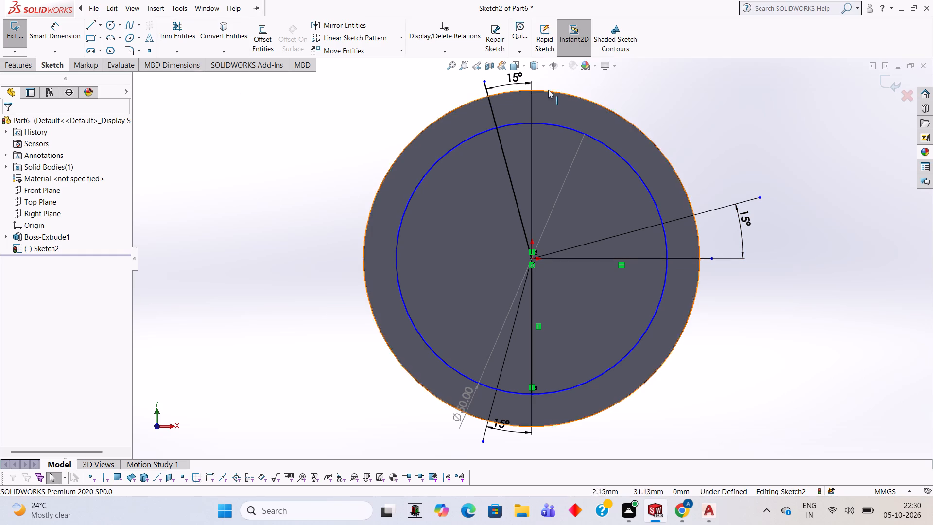
Delete the 15-degree angle dimension of the upper-left line.
{"action": "right_click", "coordinate": [490, 86]}
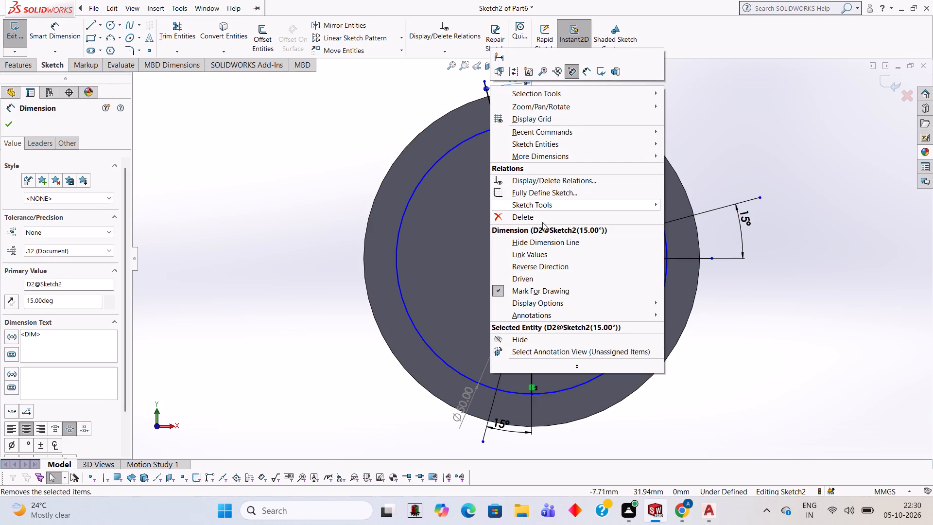
{"action": "left_click", "coordinate": [539, 220]}
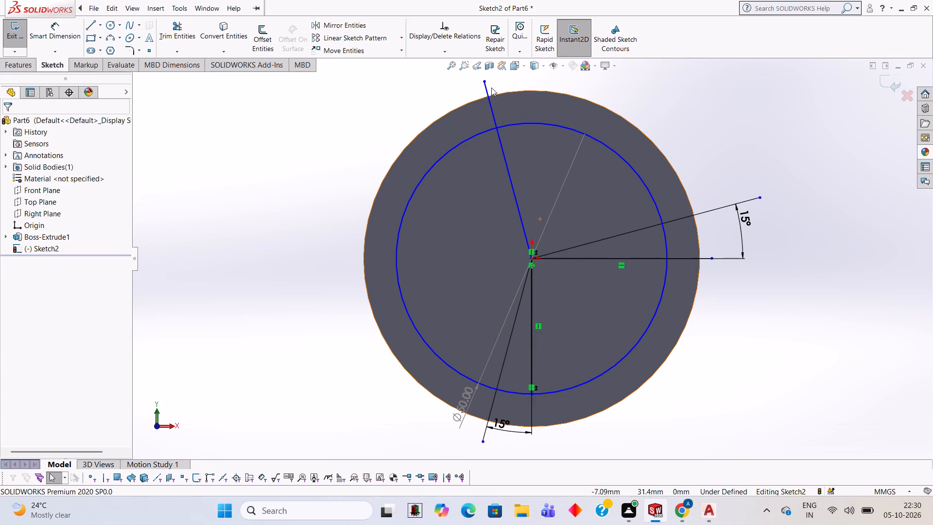
Delete the upper-left angled line from the sketch.
{"action": "left_click", "coordinate": [511, 175]}
{"action": "key", "text": "Delete"}
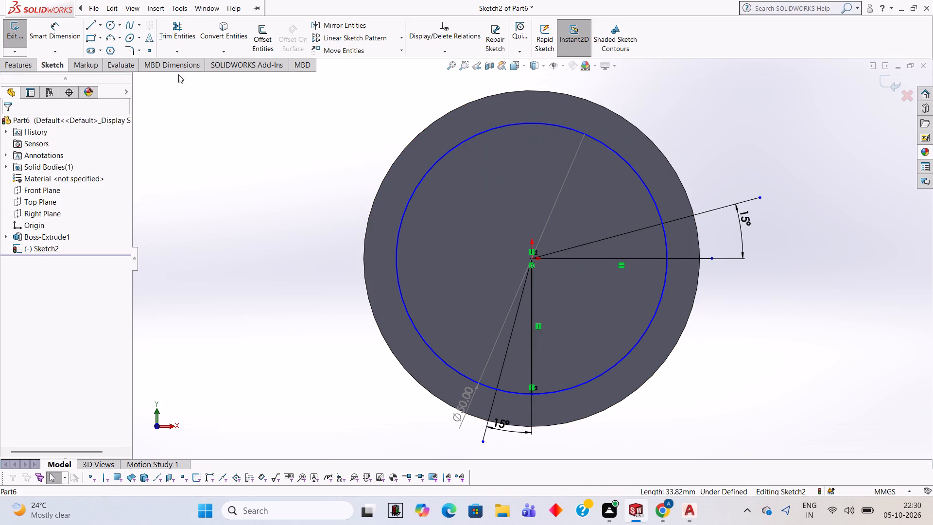
Sketch a 25 mm vertical line from the origin up to the top of the 50 mm circle.
{"action": "left_click", "coordinate": [89, 25]}
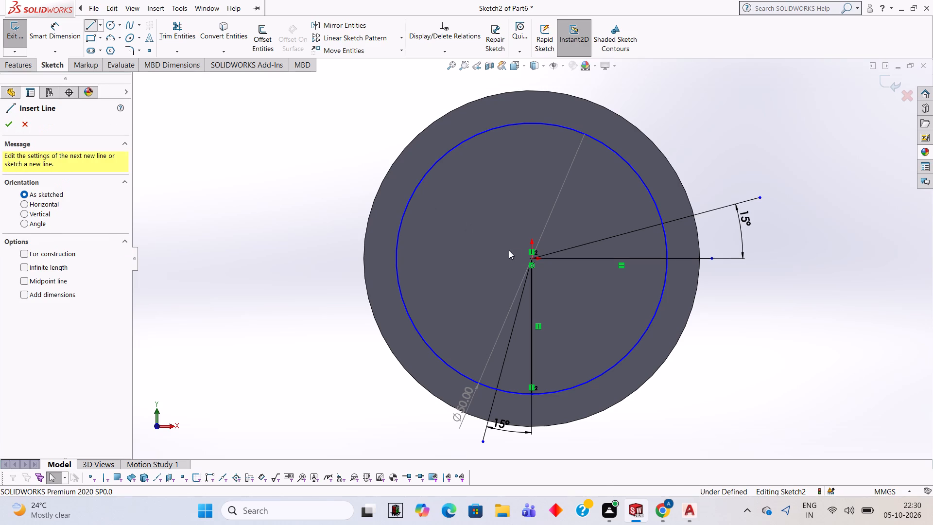
{"action": "left_click", "coordinate": [531, 259]}
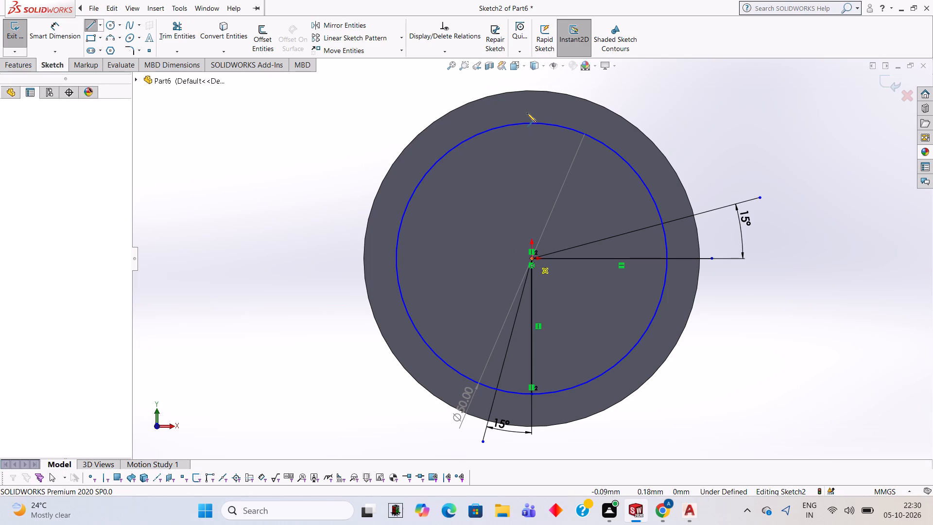
{"action": "left_click", "coordinate": [529, 123]}
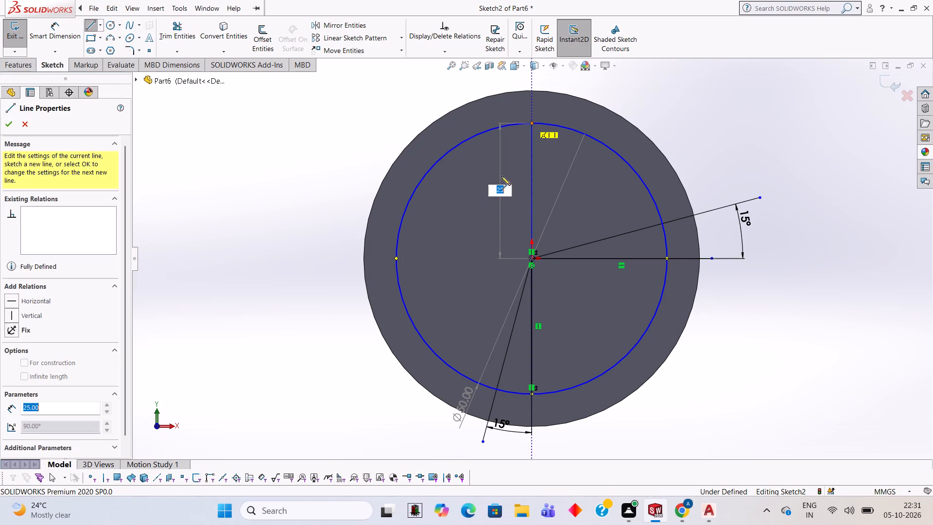
{"action": "key", "text": "Escape"}
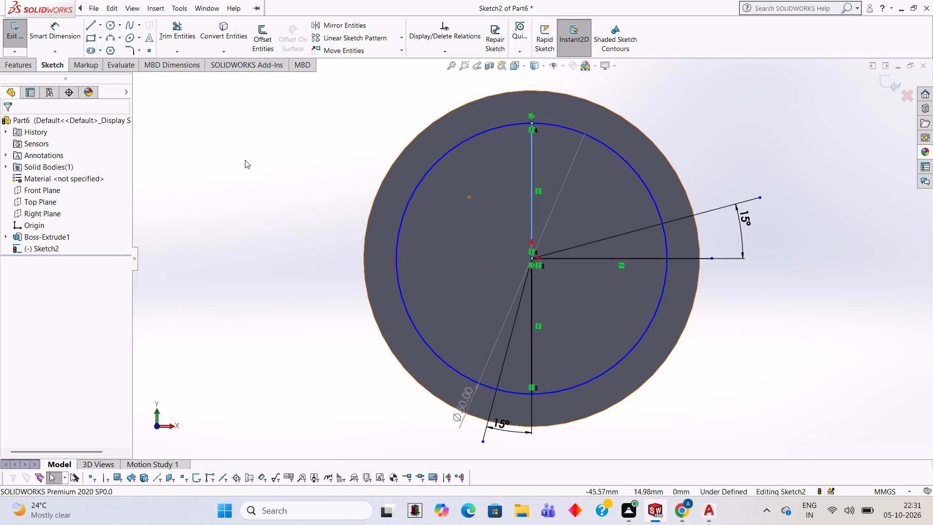
Sketch a line about 29.8 mm long from the origin, up and leftward at about 130 degrees, towards the disc's edge.
{"action": "left_click", "coordinate": [89, 21]}
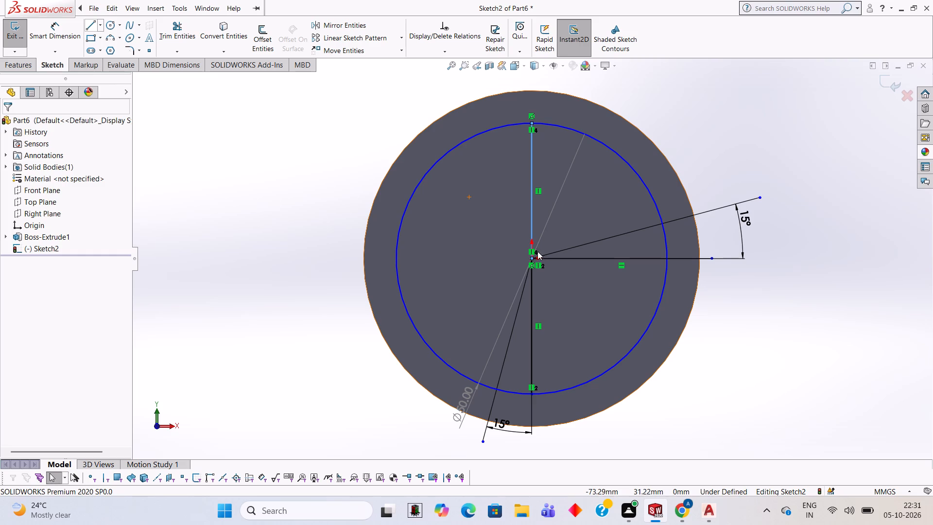
{"action": "left_click", "coordinate": [533, 259]}
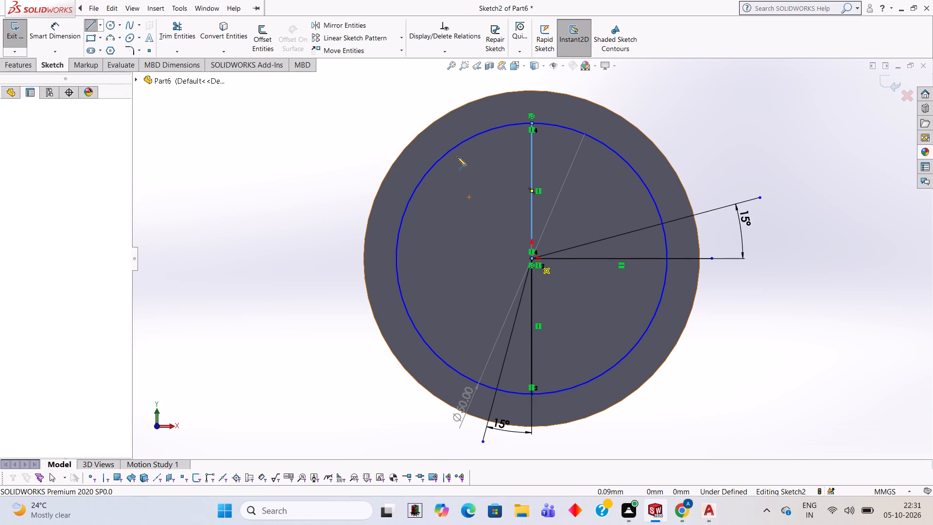
{"action": "left_click", "coordinate": [429, 134]}
{"action": "key", "text": "Escape"}
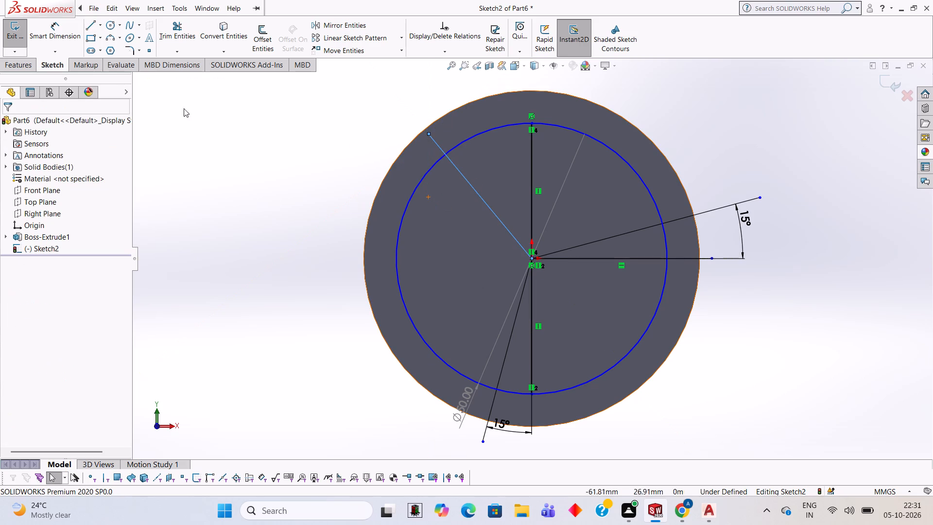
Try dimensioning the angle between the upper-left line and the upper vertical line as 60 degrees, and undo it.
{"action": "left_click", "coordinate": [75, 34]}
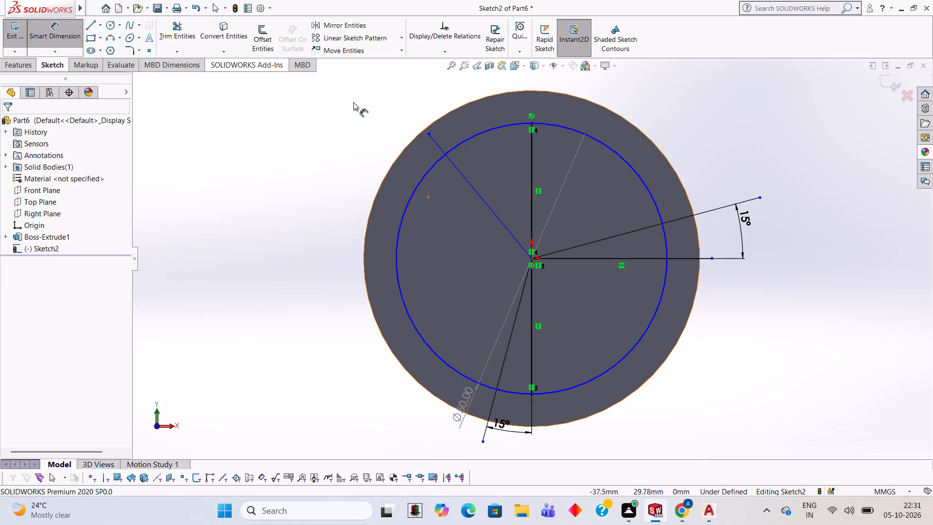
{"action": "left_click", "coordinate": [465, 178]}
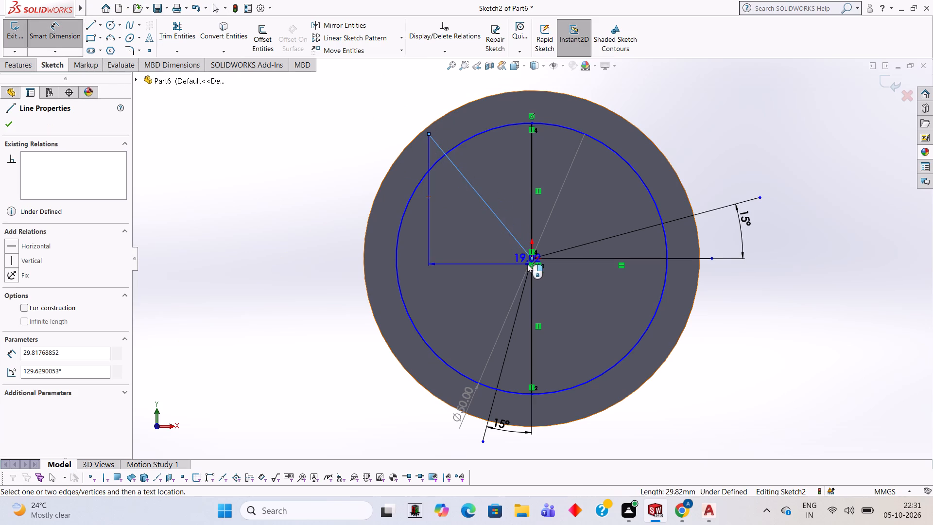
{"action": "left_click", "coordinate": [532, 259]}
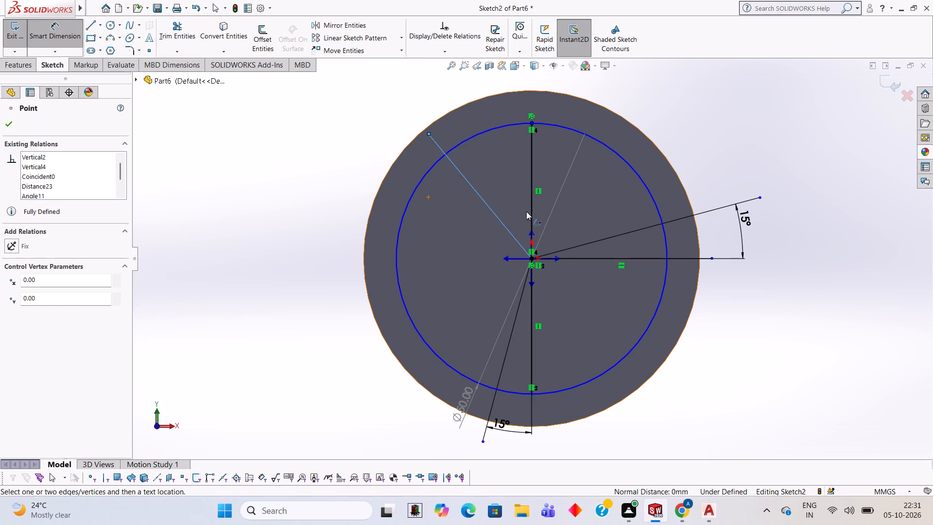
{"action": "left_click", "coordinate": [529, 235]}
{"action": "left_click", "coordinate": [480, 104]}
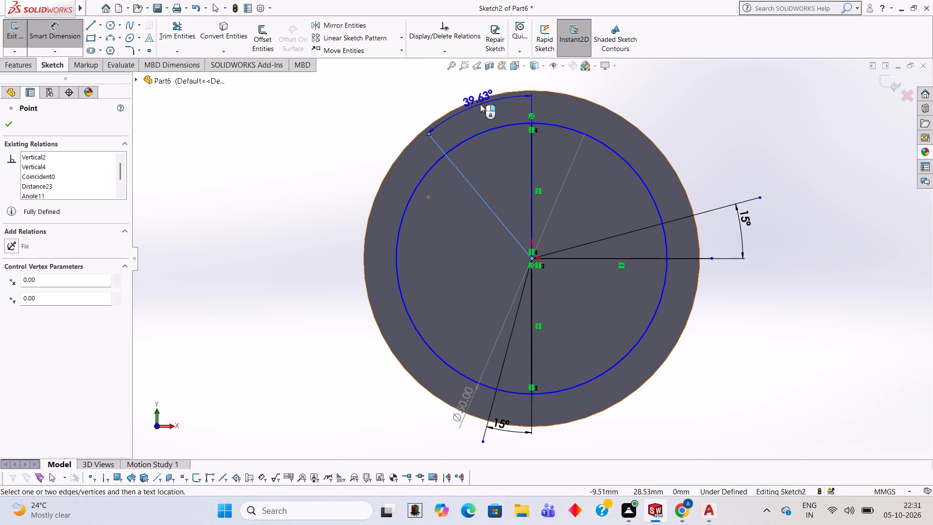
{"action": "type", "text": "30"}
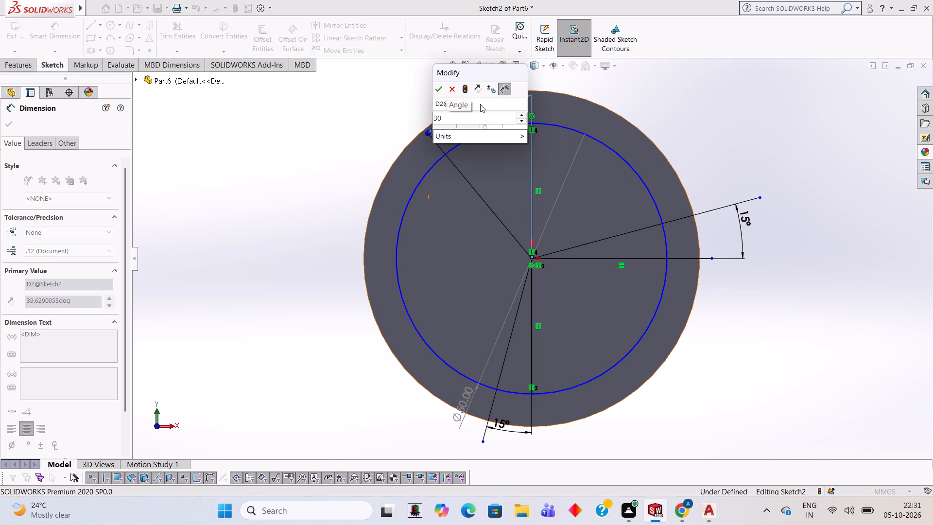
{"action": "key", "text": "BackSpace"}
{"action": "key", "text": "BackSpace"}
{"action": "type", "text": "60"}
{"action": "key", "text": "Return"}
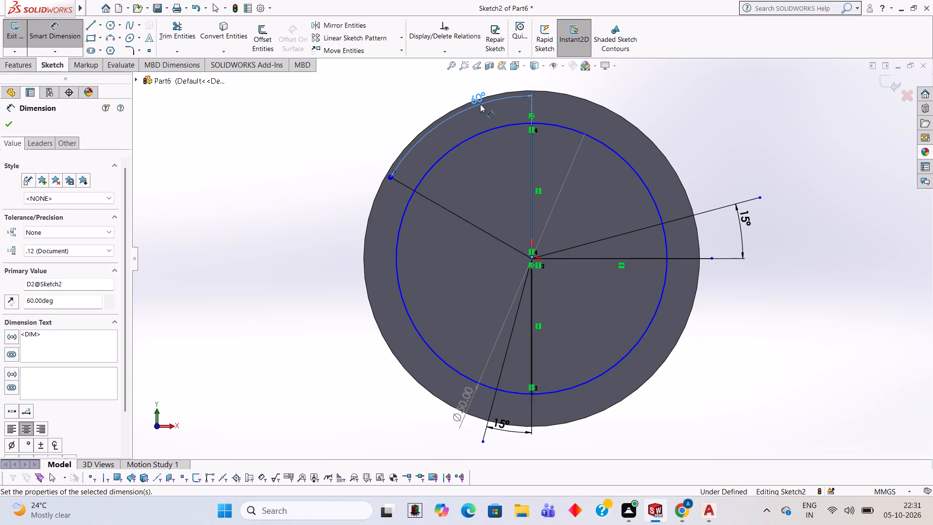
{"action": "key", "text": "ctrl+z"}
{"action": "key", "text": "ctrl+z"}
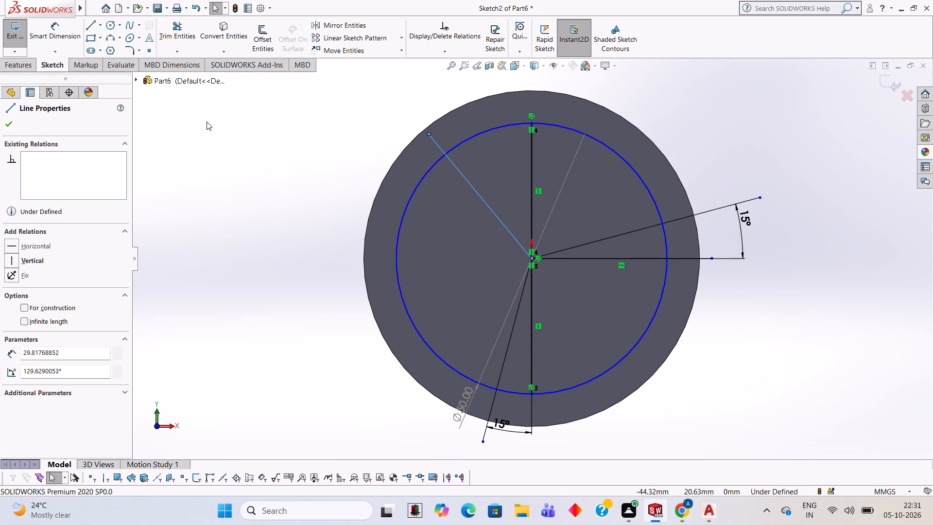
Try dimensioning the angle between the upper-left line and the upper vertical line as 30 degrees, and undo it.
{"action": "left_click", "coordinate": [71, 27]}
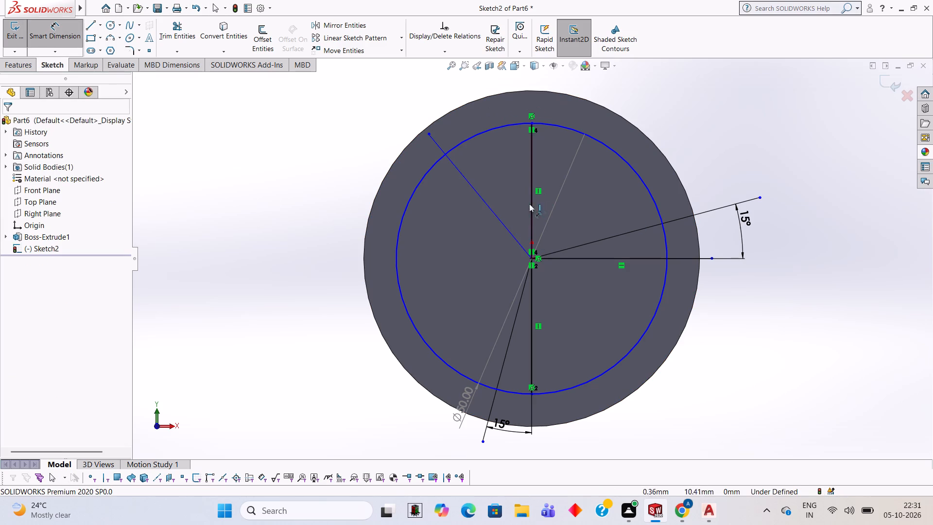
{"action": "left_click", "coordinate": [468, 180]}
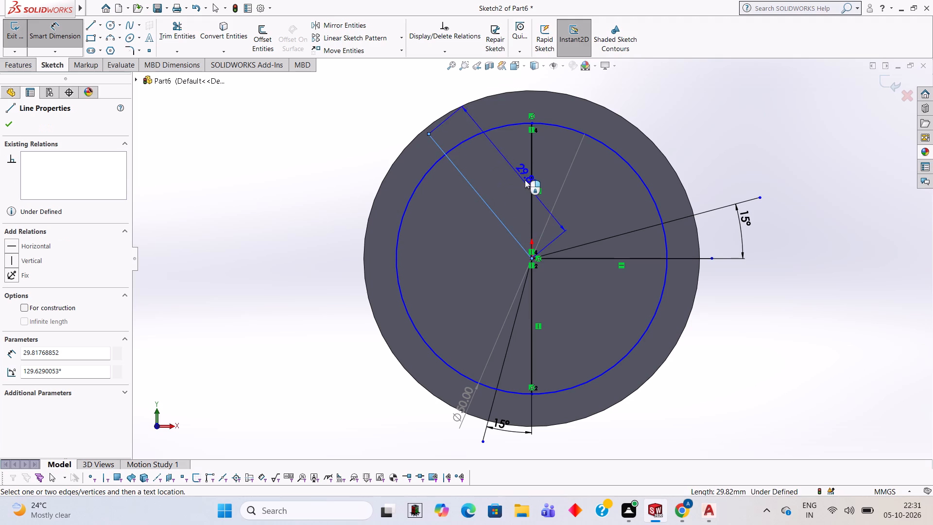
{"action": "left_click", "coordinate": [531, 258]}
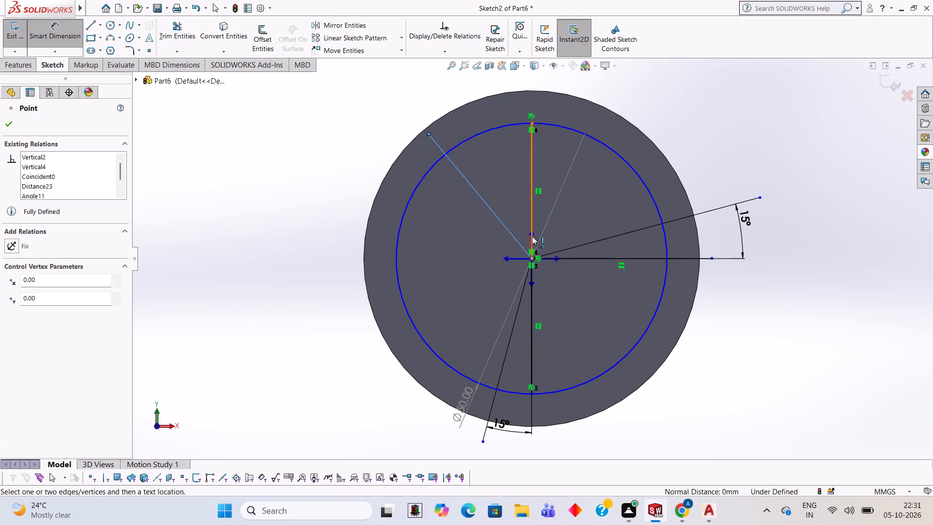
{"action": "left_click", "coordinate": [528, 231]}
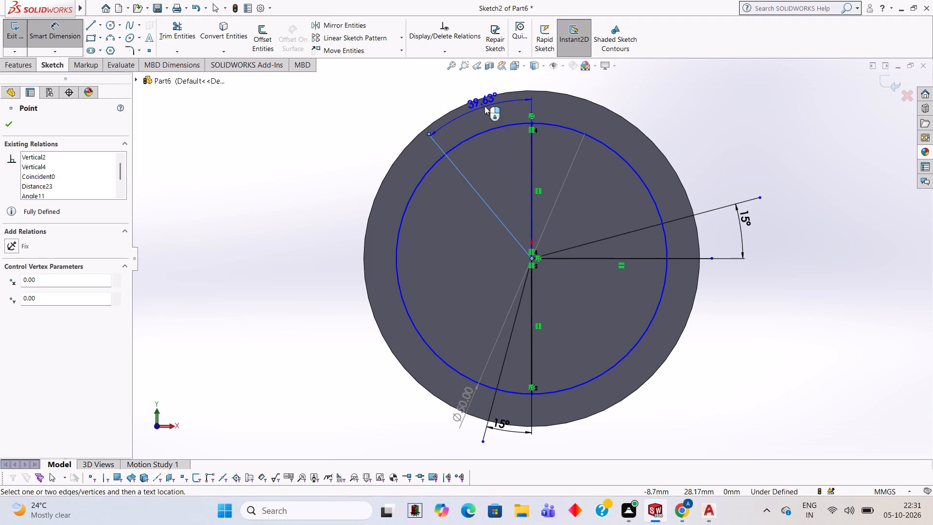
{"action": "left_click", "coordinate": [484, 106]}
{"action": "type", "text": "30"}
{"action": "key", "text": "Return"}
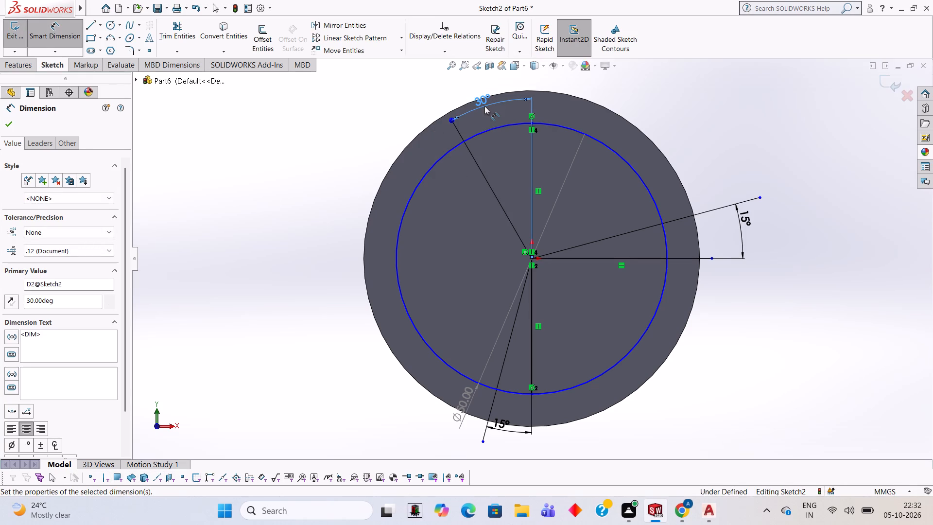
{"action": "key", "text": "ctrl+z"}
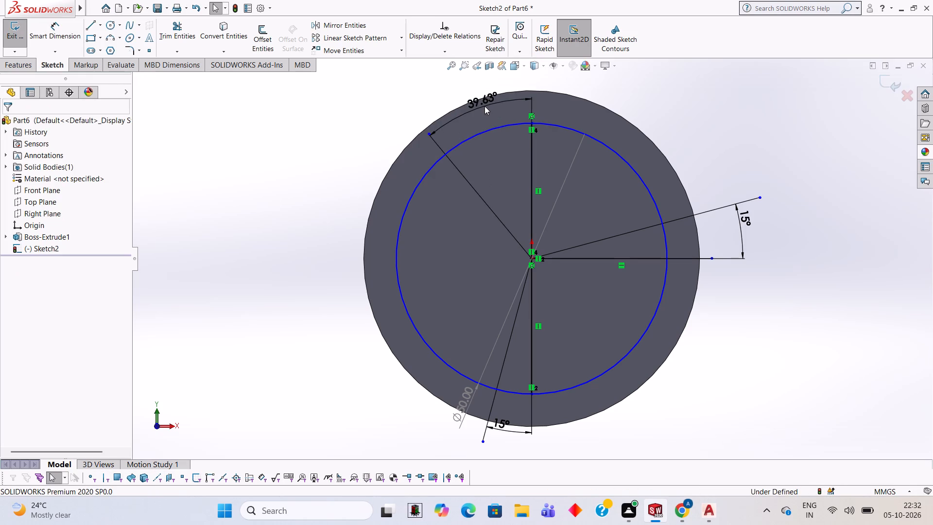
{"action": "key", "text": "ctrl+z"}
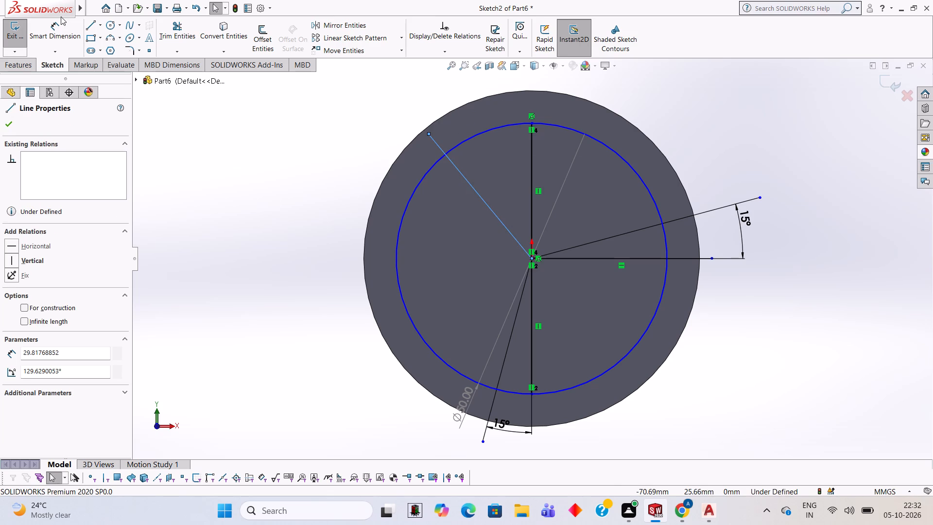
Dimension the angle between the upper-left line and the upper vertical line as 45 degrees.
{"action": "left_click", "coordinate": [64, 40]}
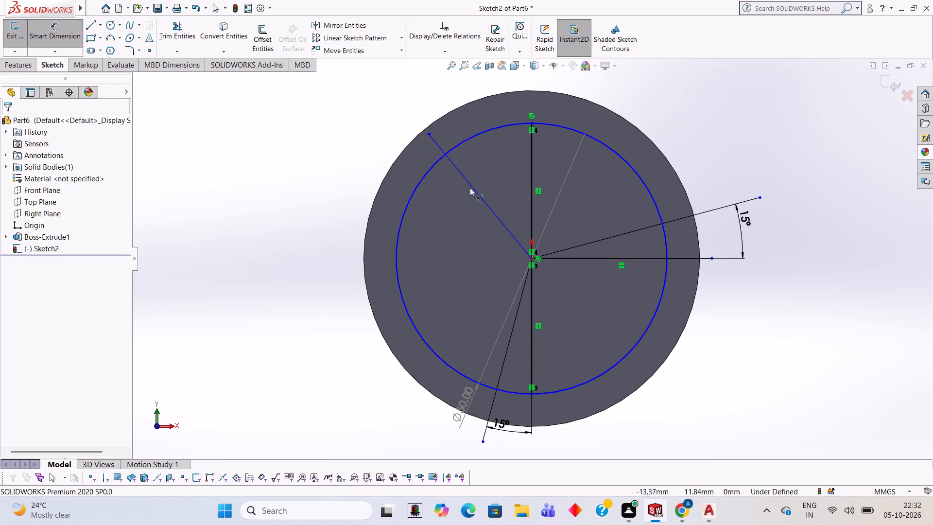
{"action": "left_click", "coordinate": [471, 183]}
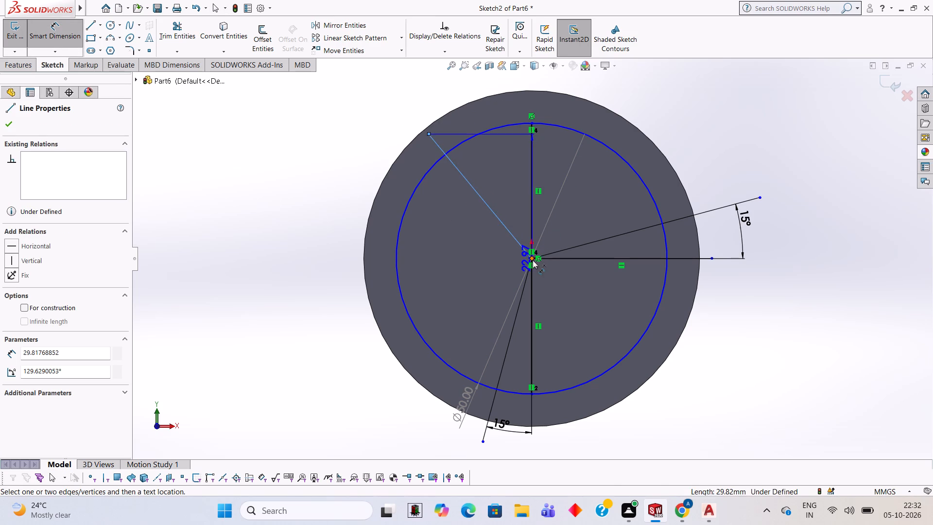
{"action": "left_click", "coordinate": [531, 259]}
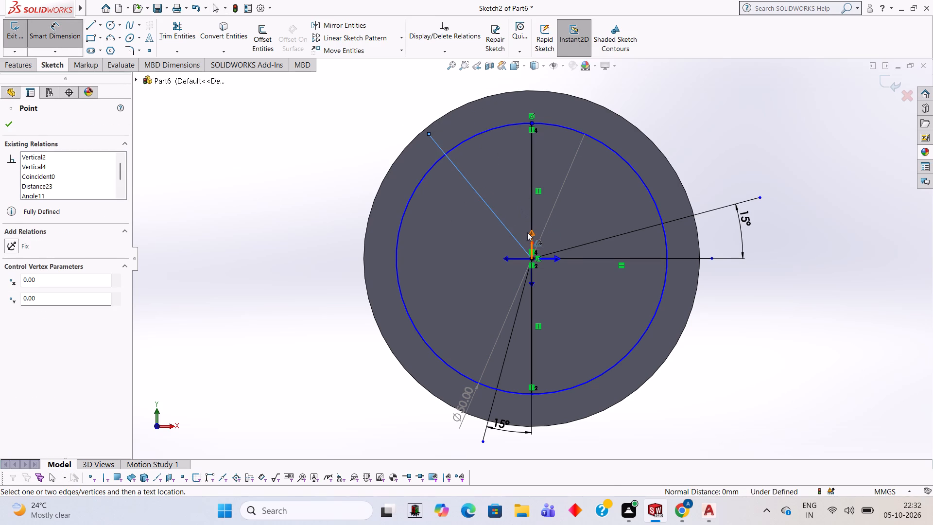
{"action": "left_click", "coordinate": [527, 232]}
{"action": "left_click", "coordinate": [490, 109]}
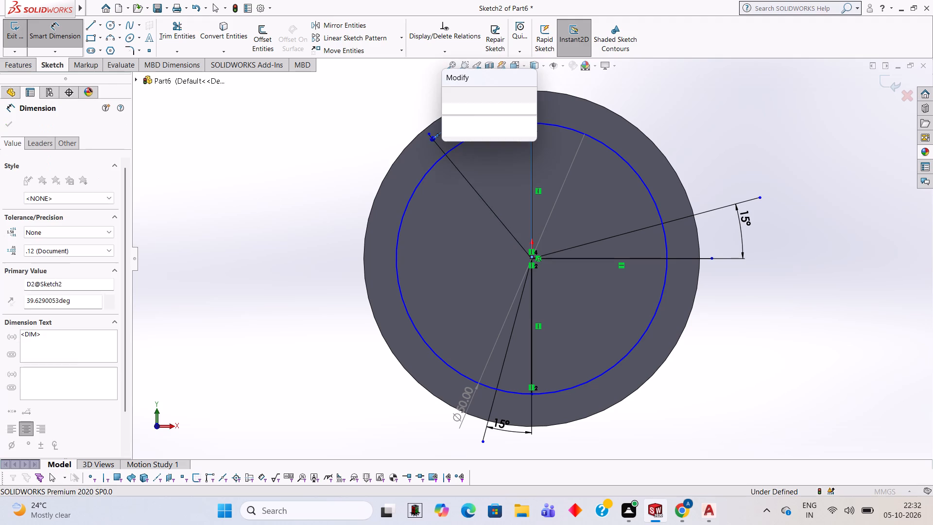
{"action": "type", "text": "45"}
{"action": "key", "text": "Return"}
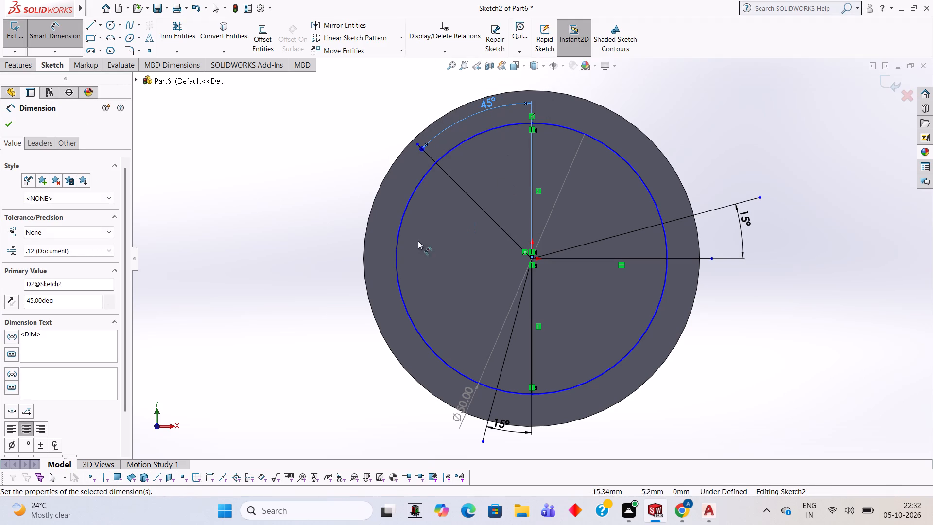
{"action": "left_click", "coordinate": [7, 120]}
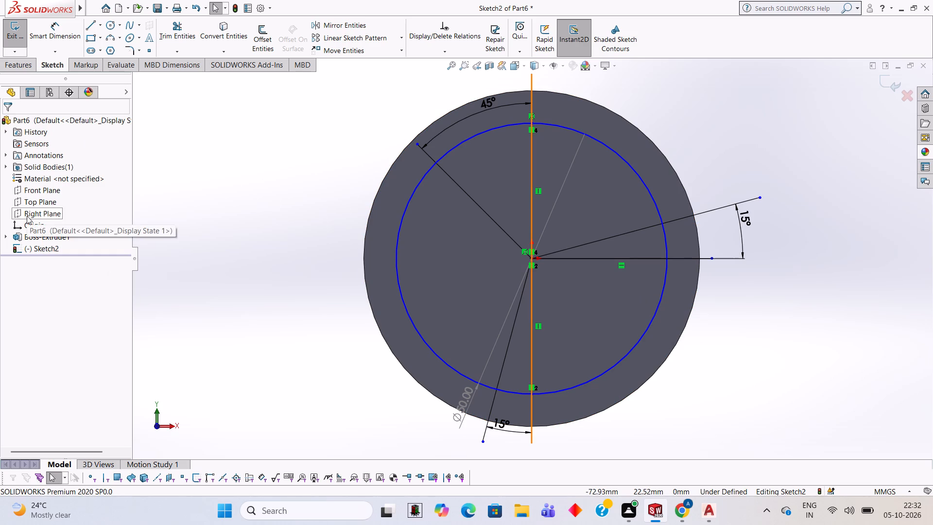
Sketch three 10 mm diameter circles centred where the 50 mm circle crosses the upper-left, lower-left and upper-right angled lines.
{"action": "left_click", "coordinate": [109, 31]}
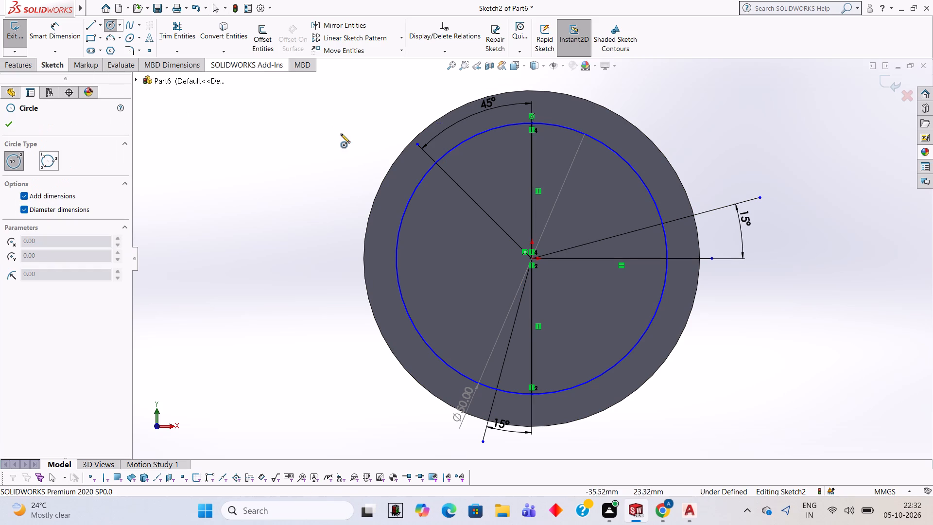
{"action": "left_click", "coordinate": [435, 163]}
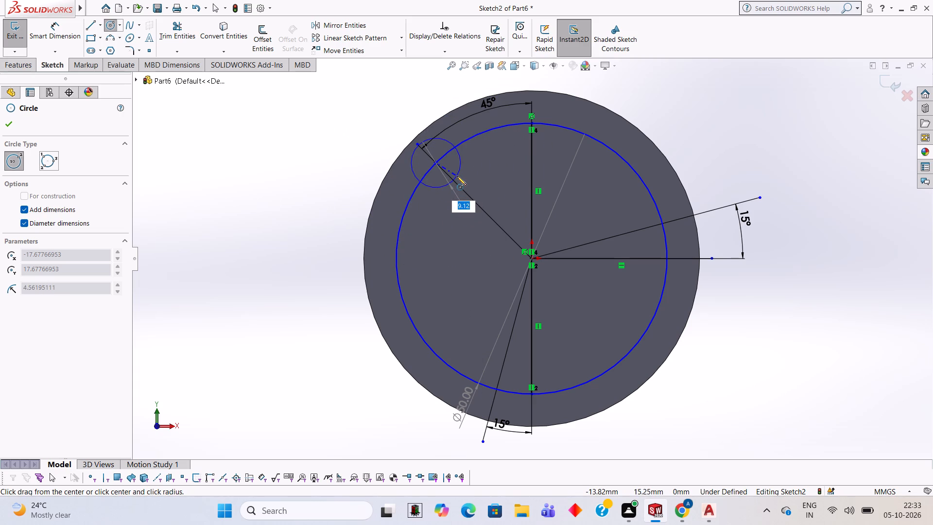
{"action": "type", "text": "10"}
{"action": "key", "text": "Return"}
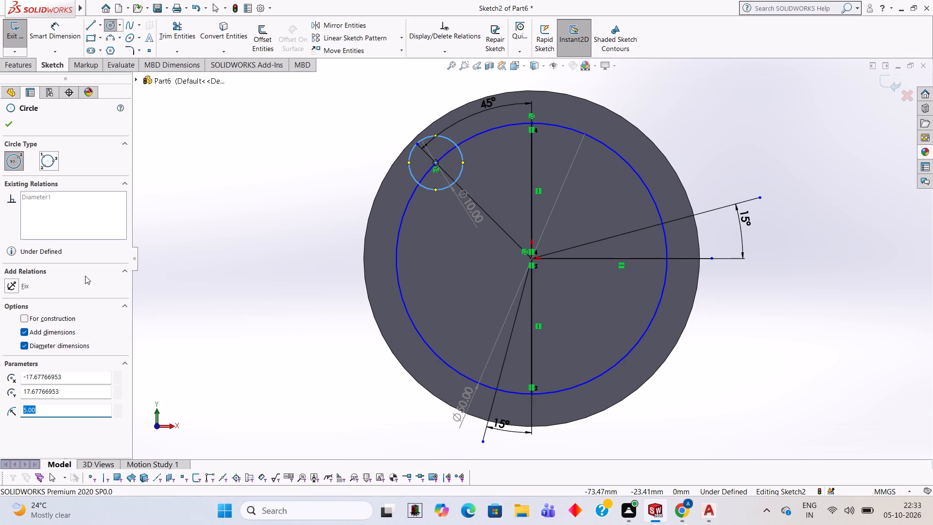
{"action": "left_click", "coordinate": [497, 391]}
{"action": "type", "text": "10"}
{"action": "key", "text": "Return"}
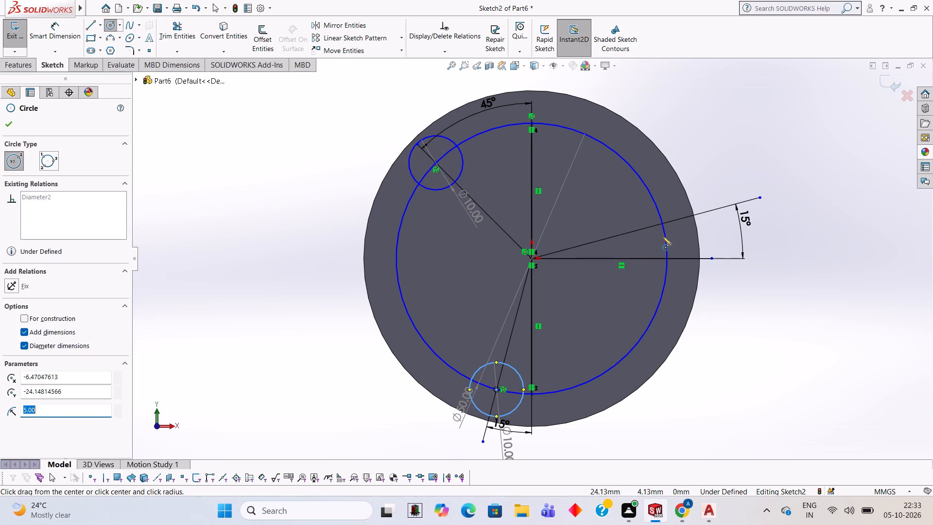
{"action": "left_click", "coordinate": [663, 223]}
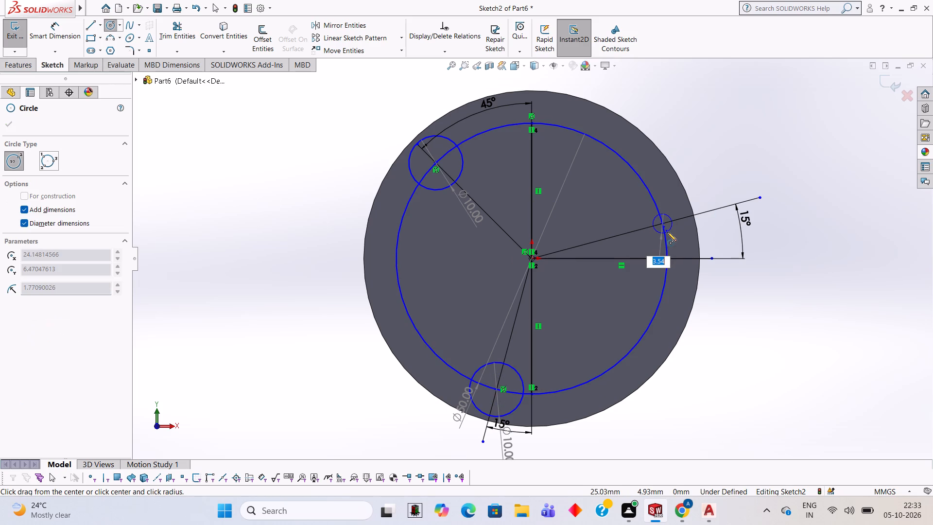
{"action": "type", "text": "10"}
{"action": "key", "text": "Return"}
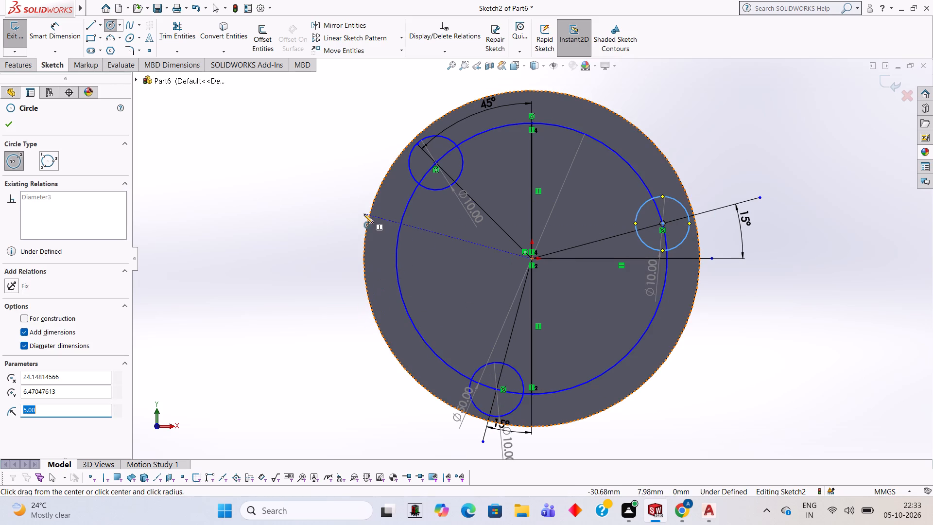
Trim away the 50 mm circle's arcs between the three small circles and inside the two upper circles.
{"action": "left_click", "coordinate": [177, 34]}
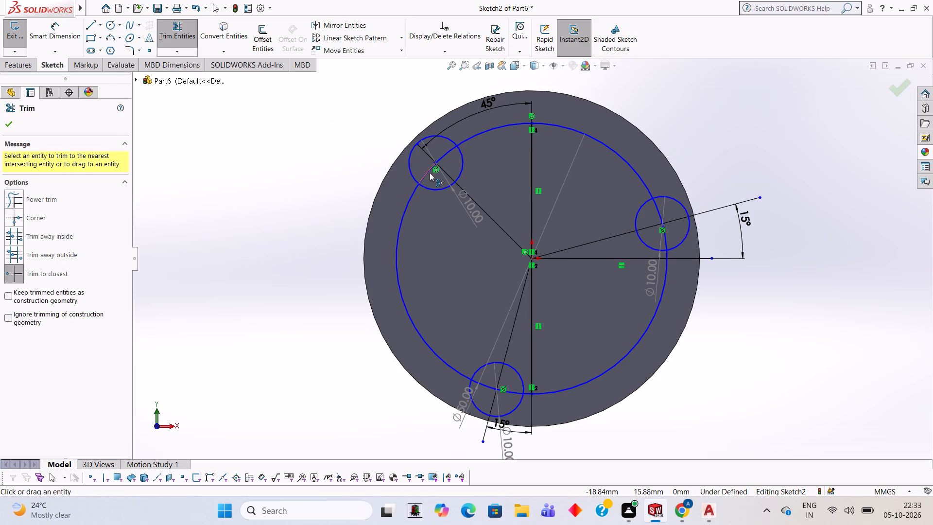
{"action": "left_click", "coordinate": [430, 173]}
{"action": "left_click", "coordinate": [446, 157]}
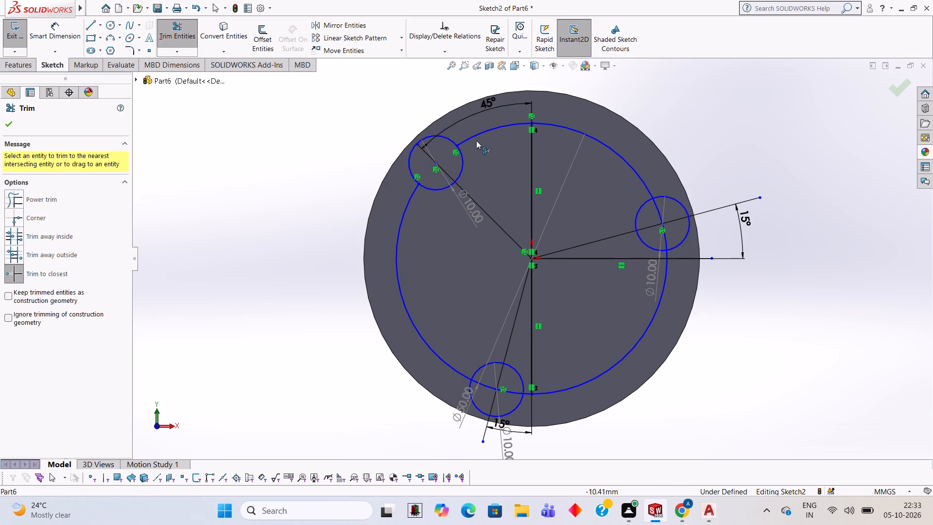
{"action": "left_click", "coordinate": [473, 139]}
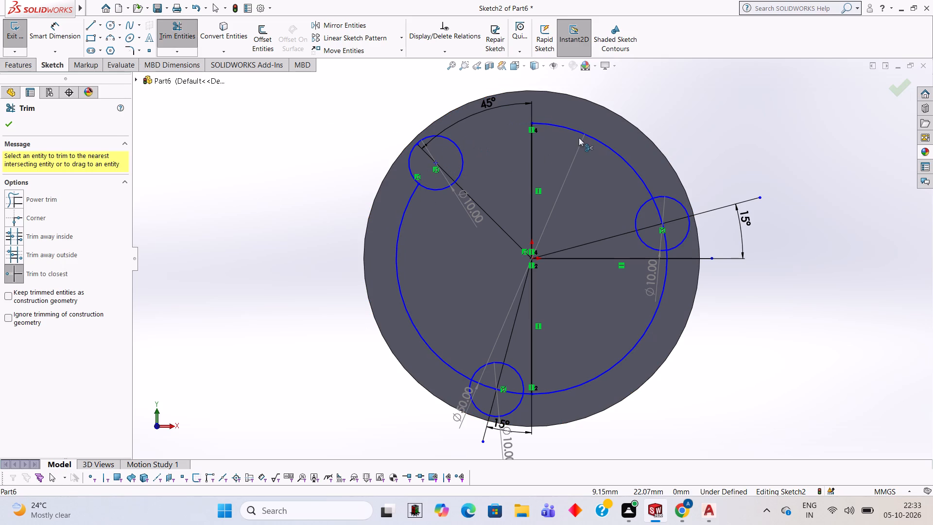
{"action": "left_click", "coordinate": [566, 130]}
{"action": "left_click", "coordinate": [657, 205]}
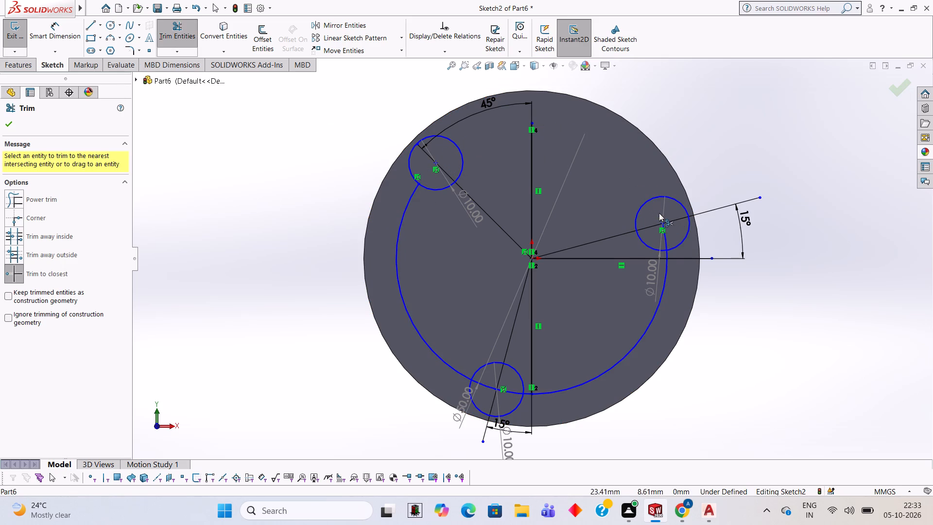
{"action": "left_click", "coordinate": [664, 244]}
{"action": "left_click", "coordinate": [665, 279]}
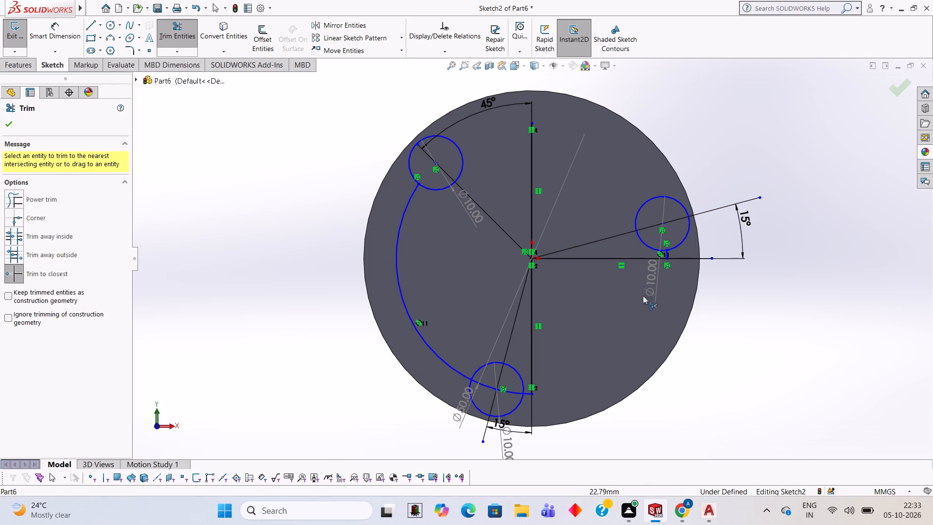
{"action": "left_click", "coordinate": [396, 258]}
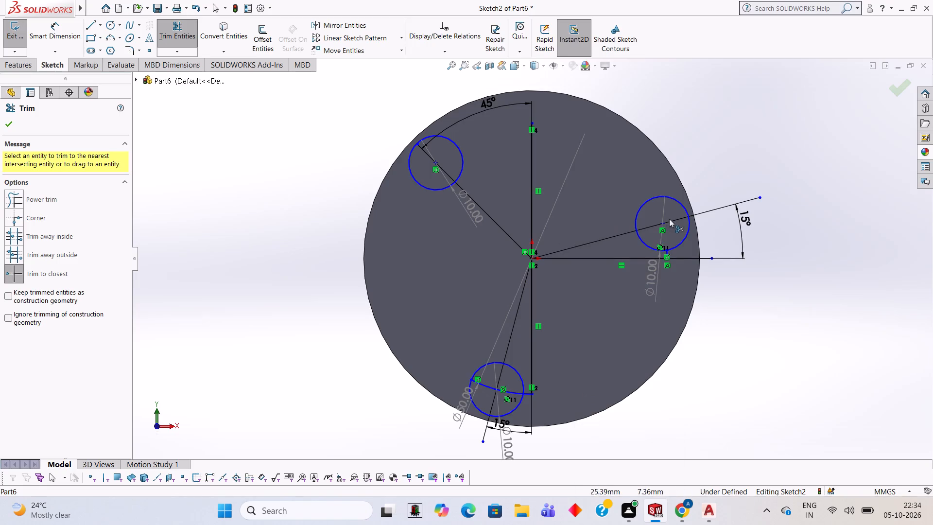
Dimension the diameters of the upper-right and upper-left small circles as 10 mm.
{"action": "left_click", "coordinate": [76, 27]}
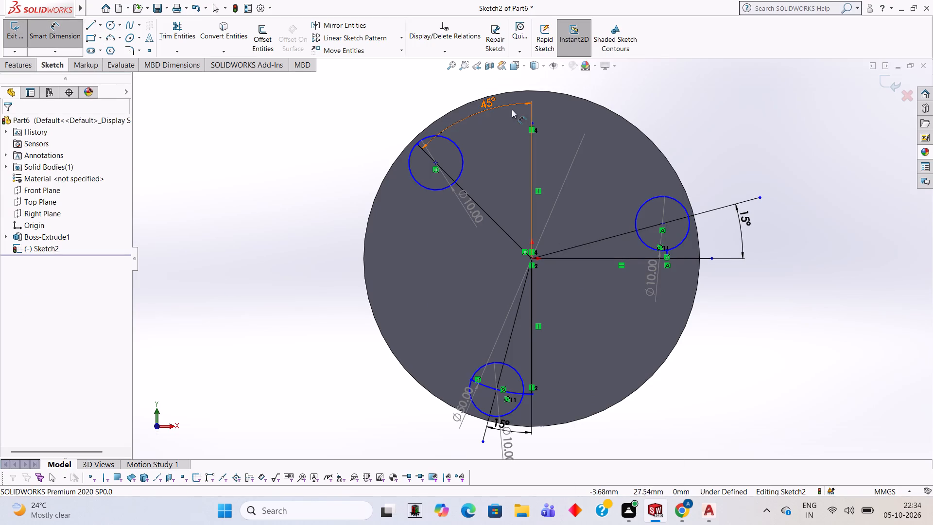
{"action": "left_click", "coordinate": [657, 196]}
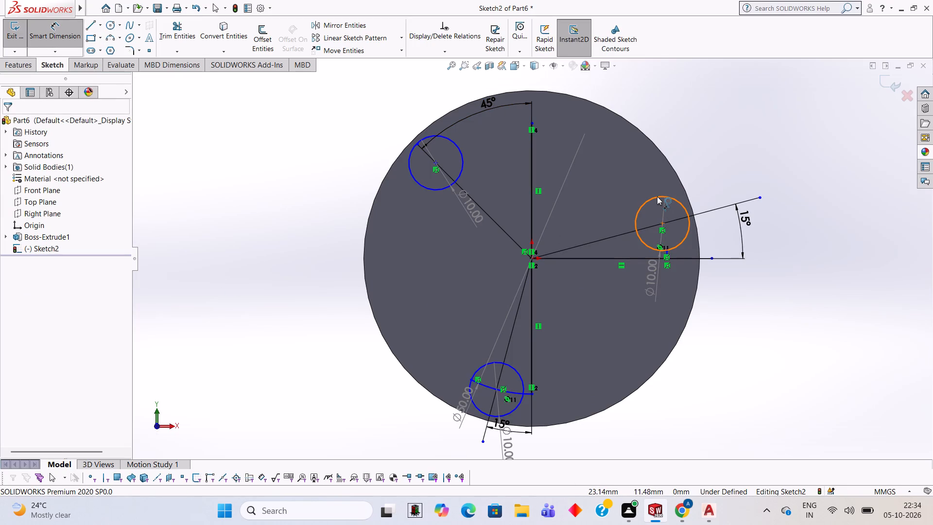
{"action": "left_click", "coordinate": [720, 131]}
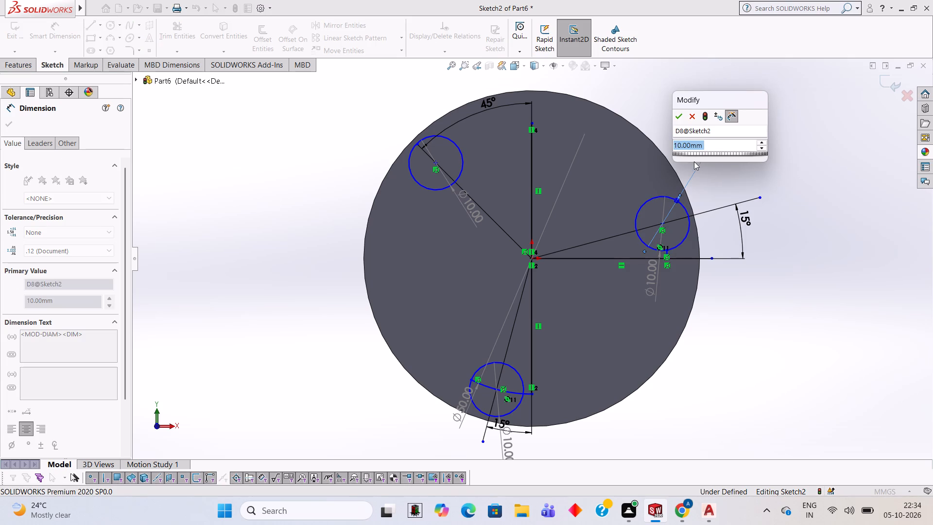
{"action": "left_click", "coordinate": [682, 117]}
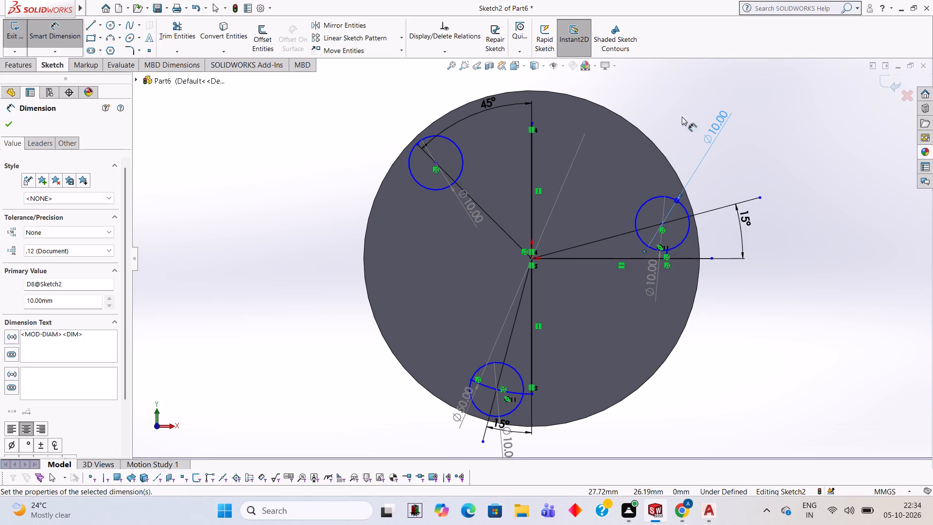
{"action": "left_click", "coordinate": [718, 164]}
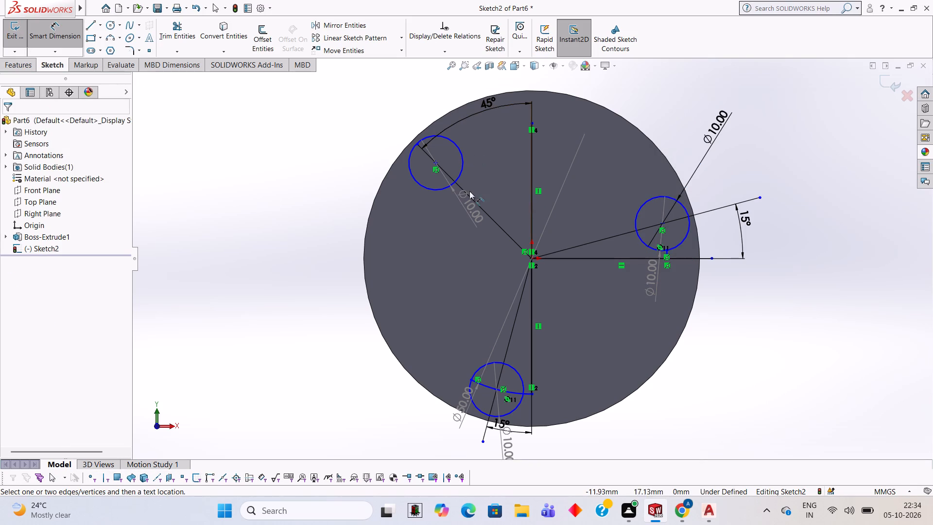
{"action": "left_click", "coordinate": [462, 175]}
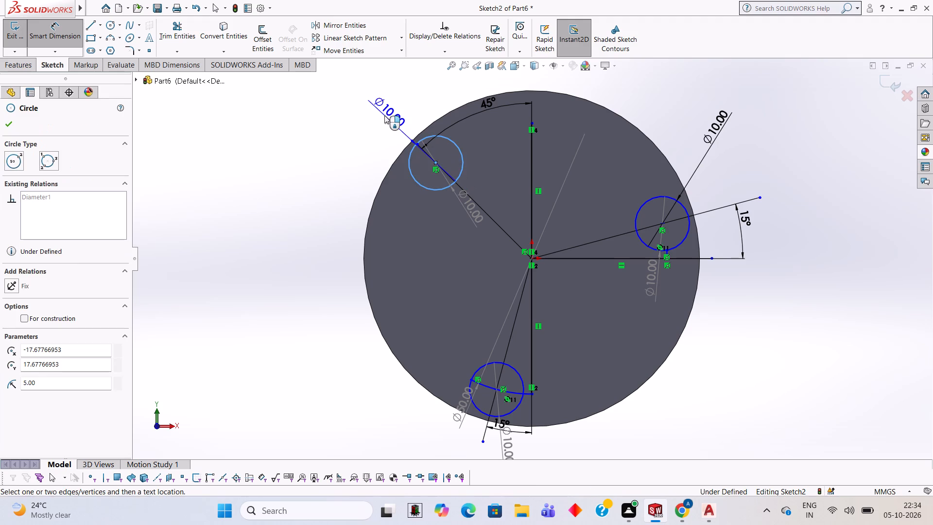
{"action": "left_click", "coordinate": [384, 115]}
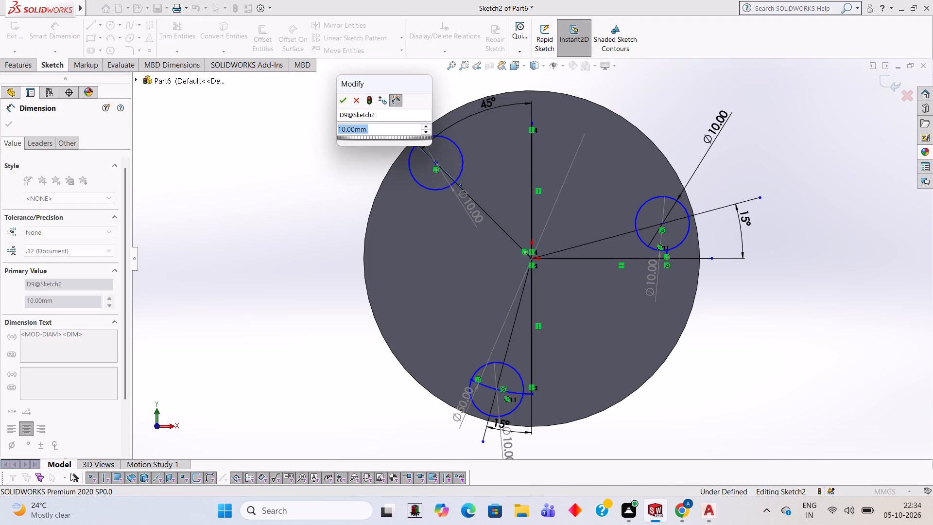
{"action": "left_click", "coordinate": [346, 96]}
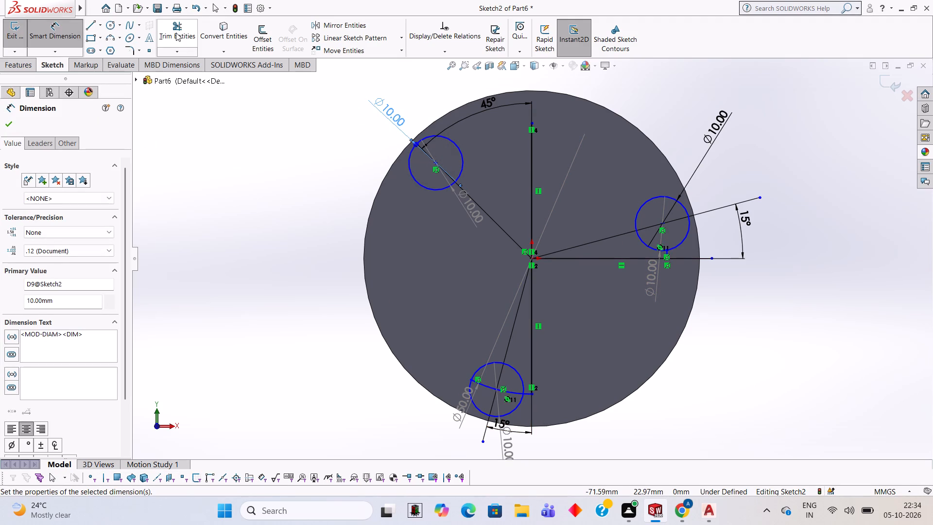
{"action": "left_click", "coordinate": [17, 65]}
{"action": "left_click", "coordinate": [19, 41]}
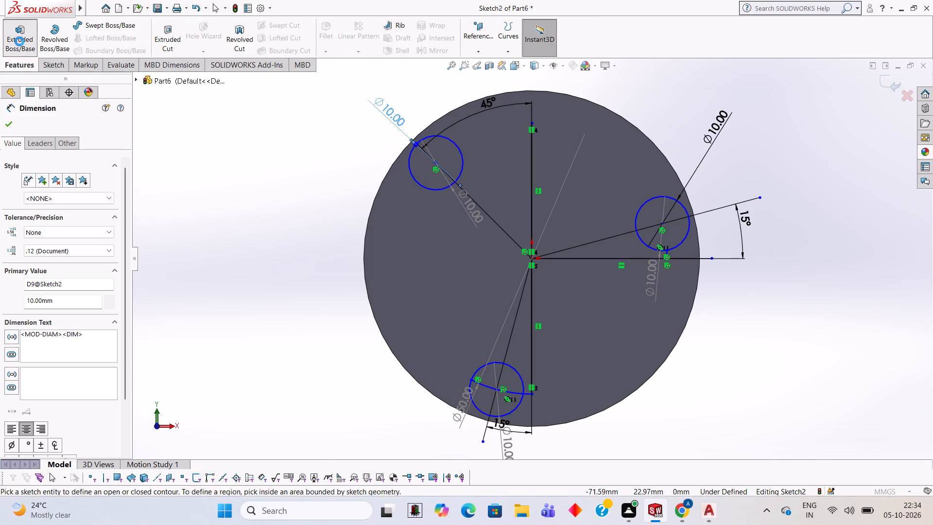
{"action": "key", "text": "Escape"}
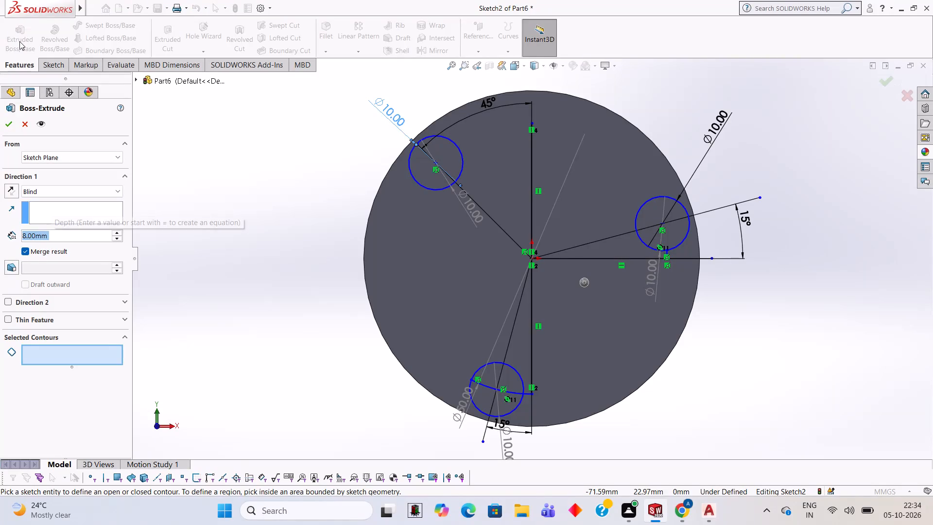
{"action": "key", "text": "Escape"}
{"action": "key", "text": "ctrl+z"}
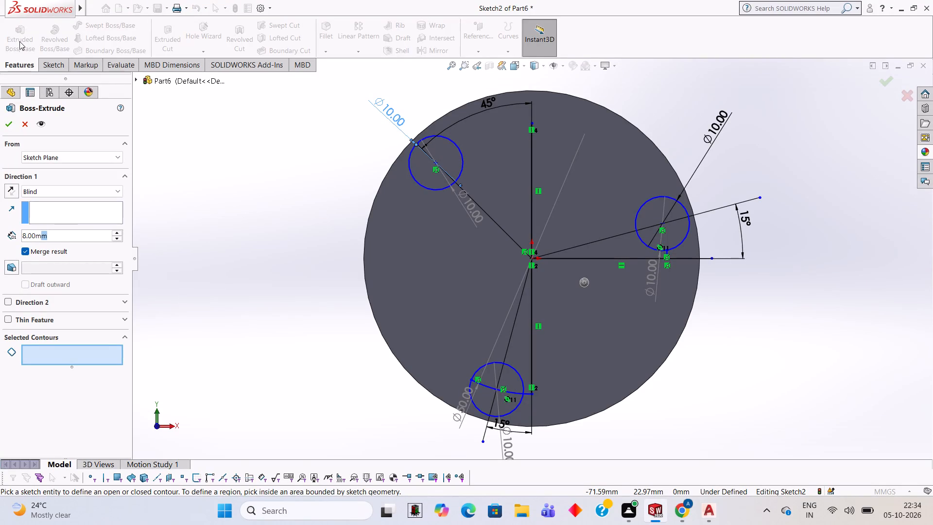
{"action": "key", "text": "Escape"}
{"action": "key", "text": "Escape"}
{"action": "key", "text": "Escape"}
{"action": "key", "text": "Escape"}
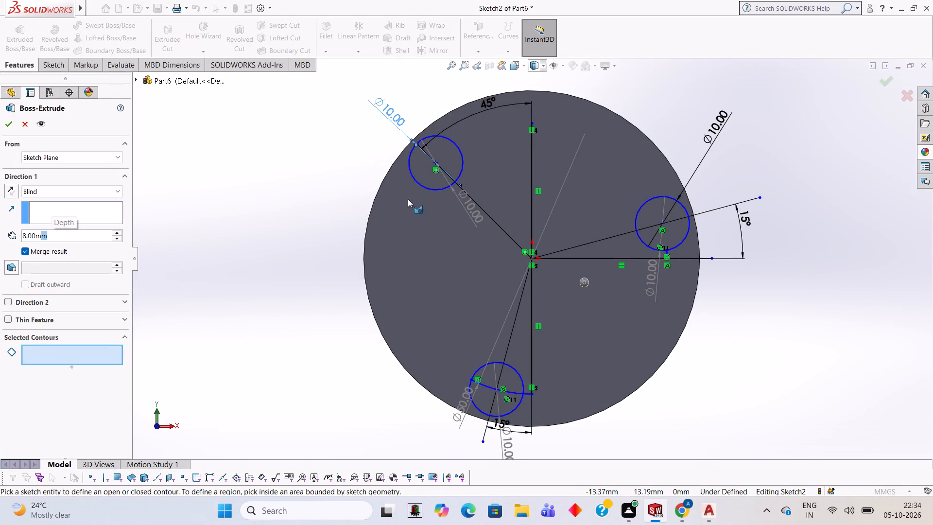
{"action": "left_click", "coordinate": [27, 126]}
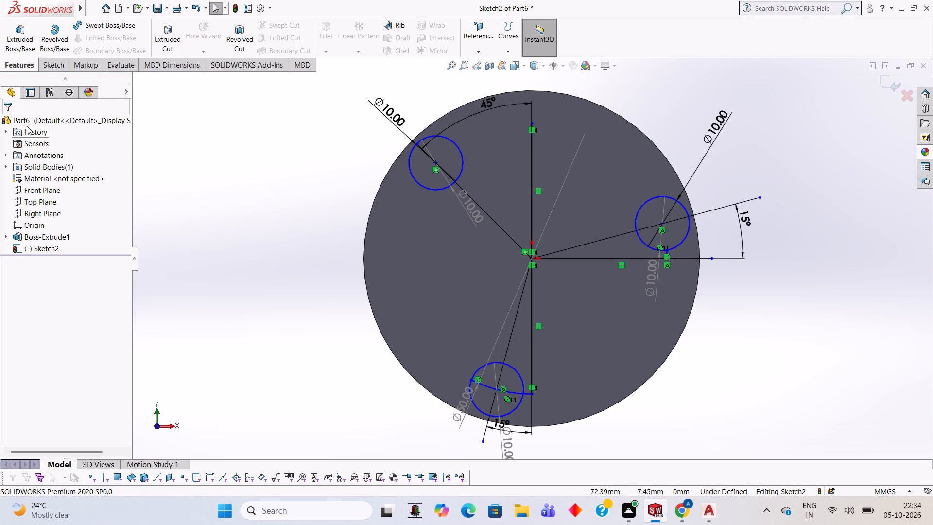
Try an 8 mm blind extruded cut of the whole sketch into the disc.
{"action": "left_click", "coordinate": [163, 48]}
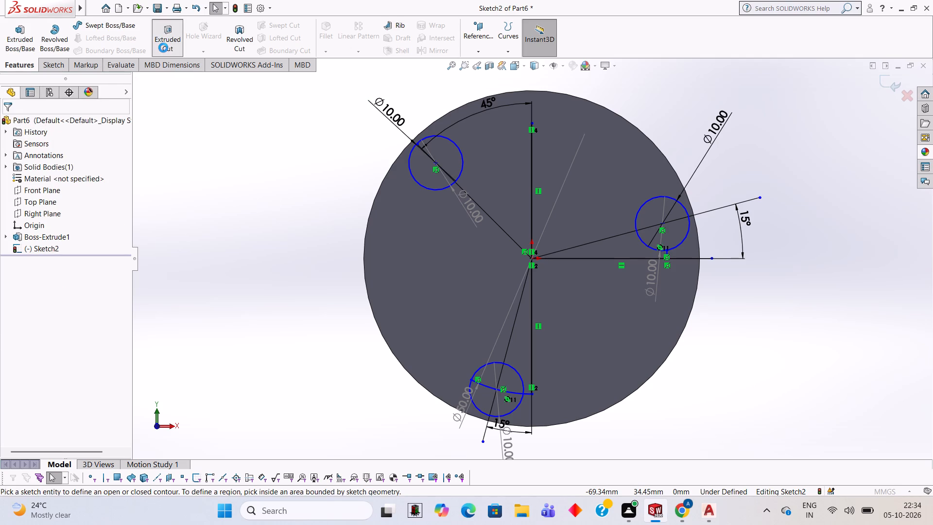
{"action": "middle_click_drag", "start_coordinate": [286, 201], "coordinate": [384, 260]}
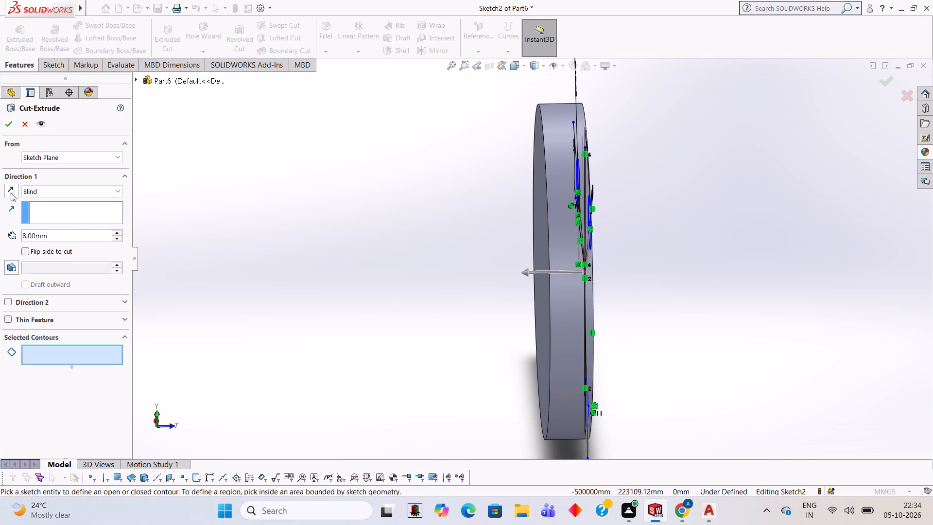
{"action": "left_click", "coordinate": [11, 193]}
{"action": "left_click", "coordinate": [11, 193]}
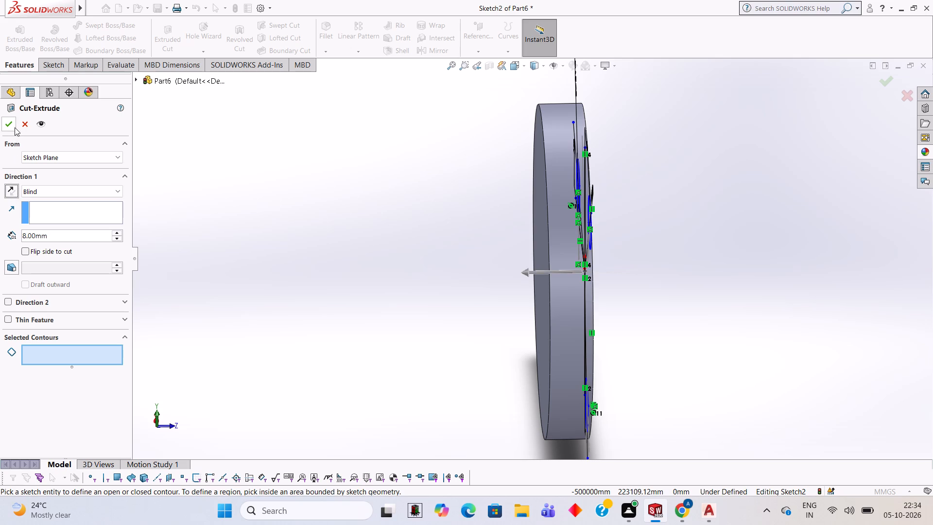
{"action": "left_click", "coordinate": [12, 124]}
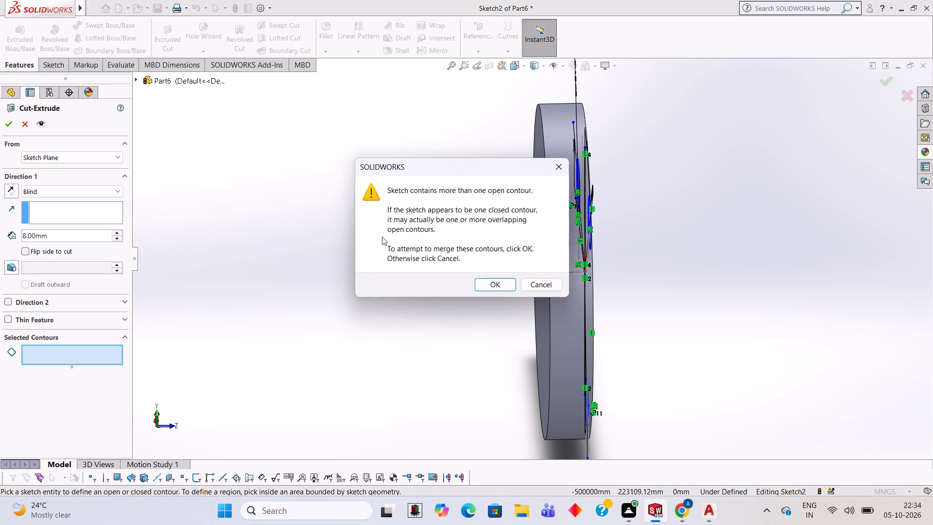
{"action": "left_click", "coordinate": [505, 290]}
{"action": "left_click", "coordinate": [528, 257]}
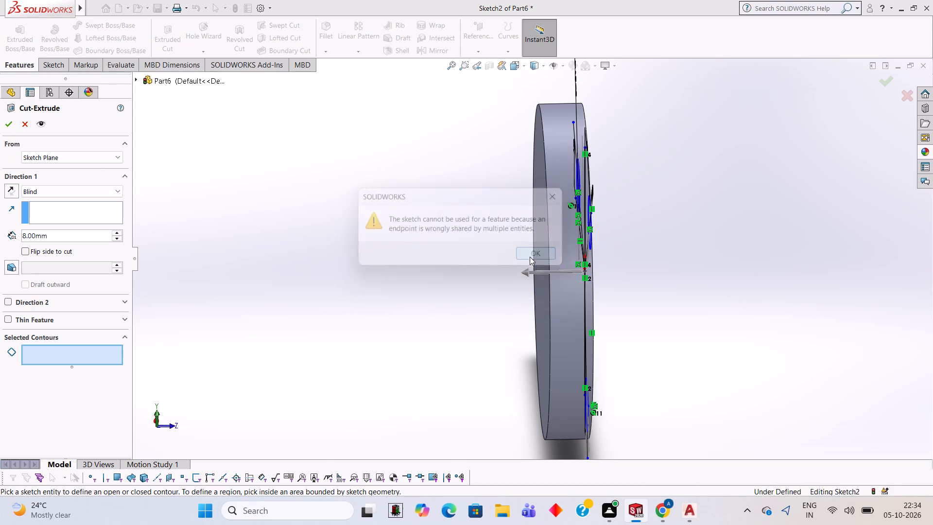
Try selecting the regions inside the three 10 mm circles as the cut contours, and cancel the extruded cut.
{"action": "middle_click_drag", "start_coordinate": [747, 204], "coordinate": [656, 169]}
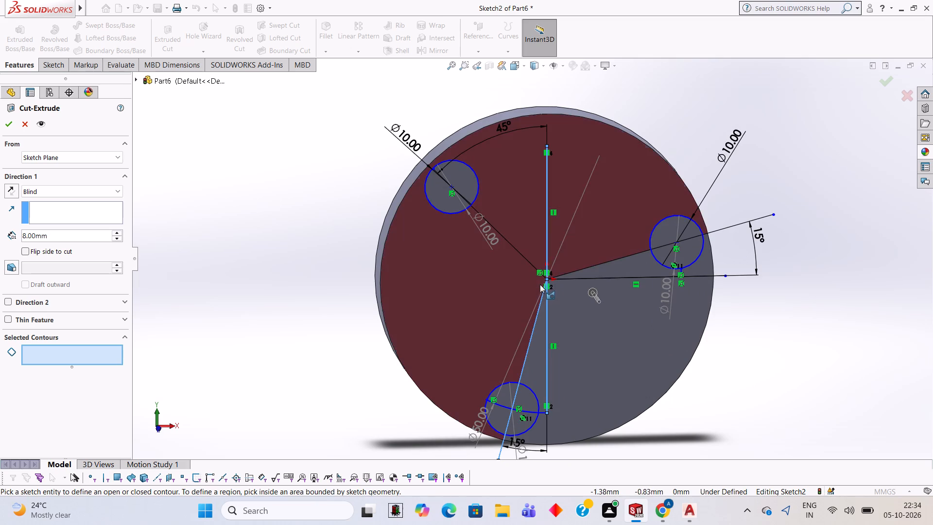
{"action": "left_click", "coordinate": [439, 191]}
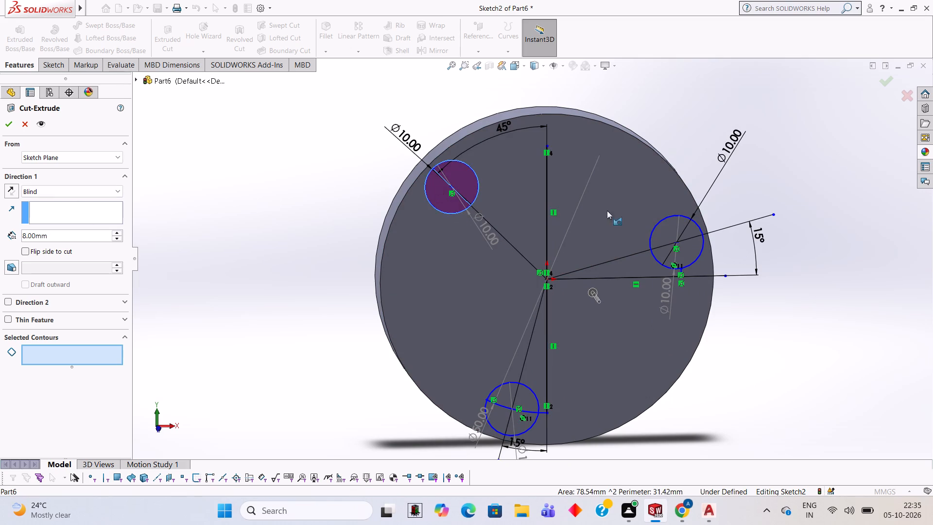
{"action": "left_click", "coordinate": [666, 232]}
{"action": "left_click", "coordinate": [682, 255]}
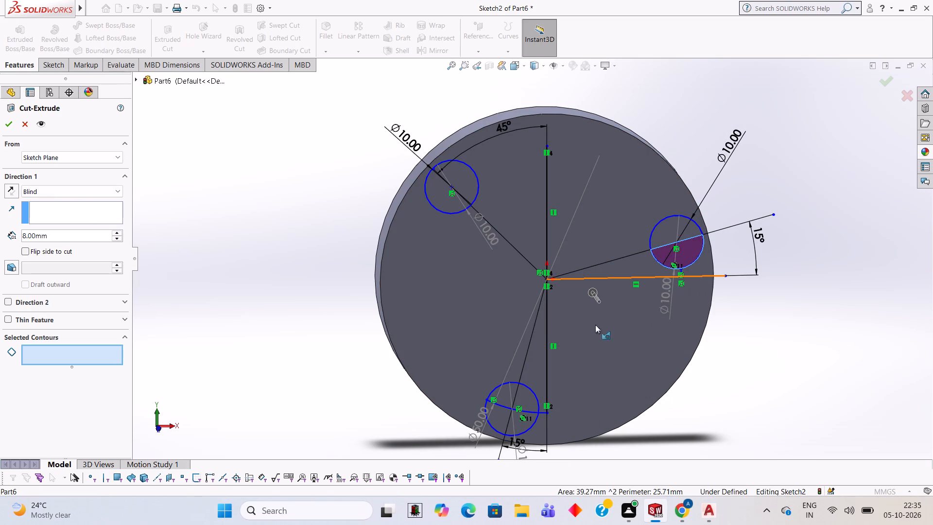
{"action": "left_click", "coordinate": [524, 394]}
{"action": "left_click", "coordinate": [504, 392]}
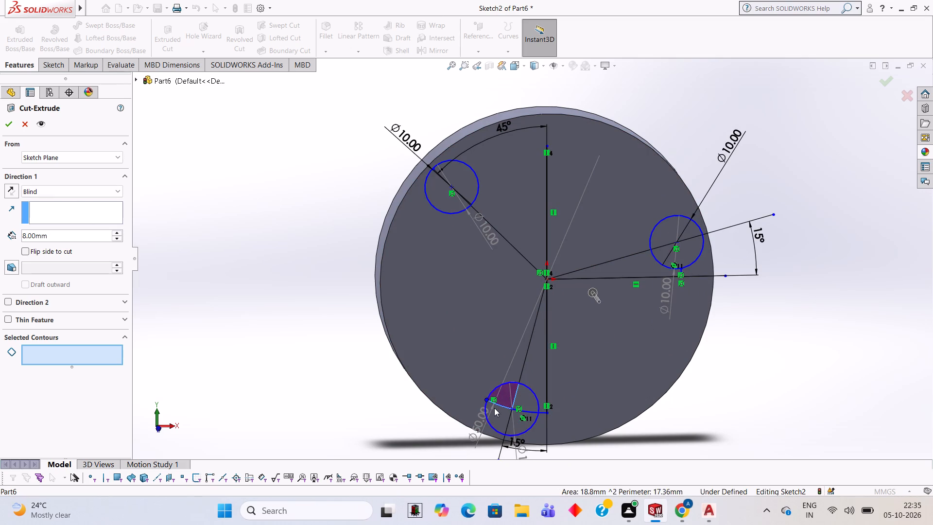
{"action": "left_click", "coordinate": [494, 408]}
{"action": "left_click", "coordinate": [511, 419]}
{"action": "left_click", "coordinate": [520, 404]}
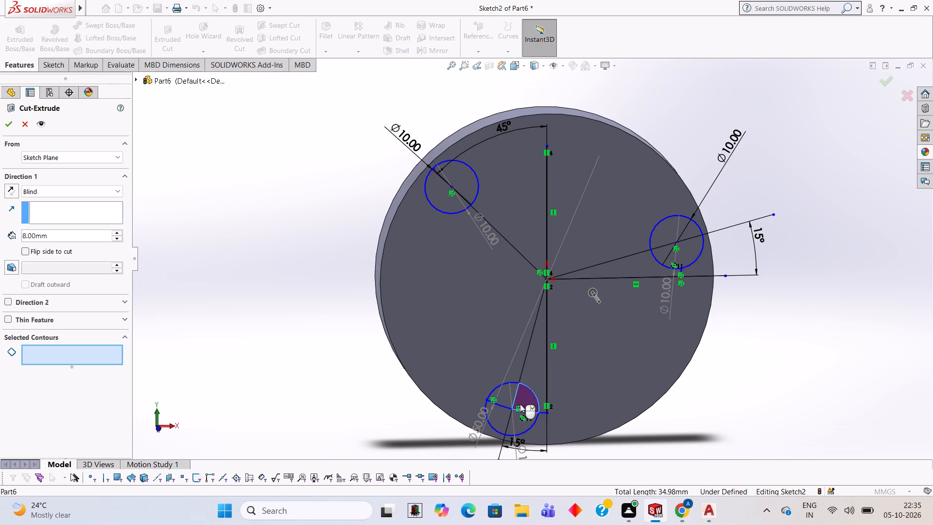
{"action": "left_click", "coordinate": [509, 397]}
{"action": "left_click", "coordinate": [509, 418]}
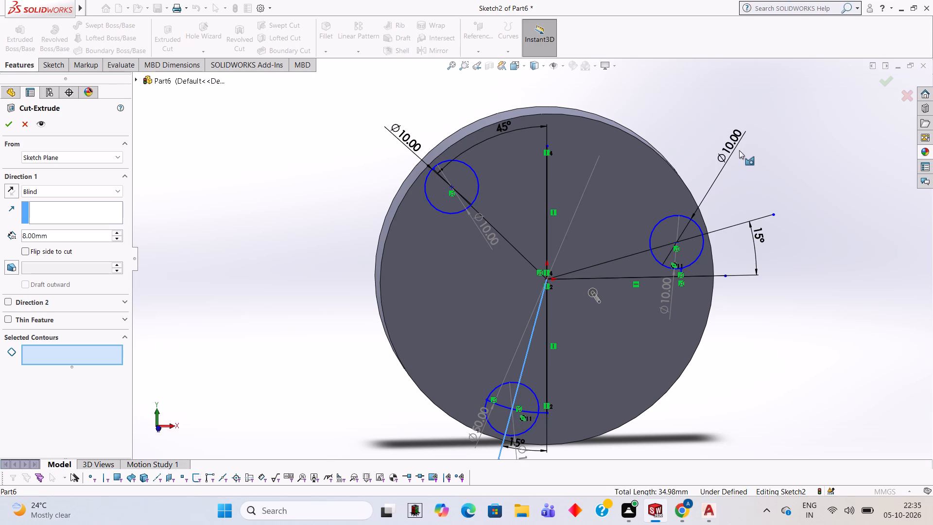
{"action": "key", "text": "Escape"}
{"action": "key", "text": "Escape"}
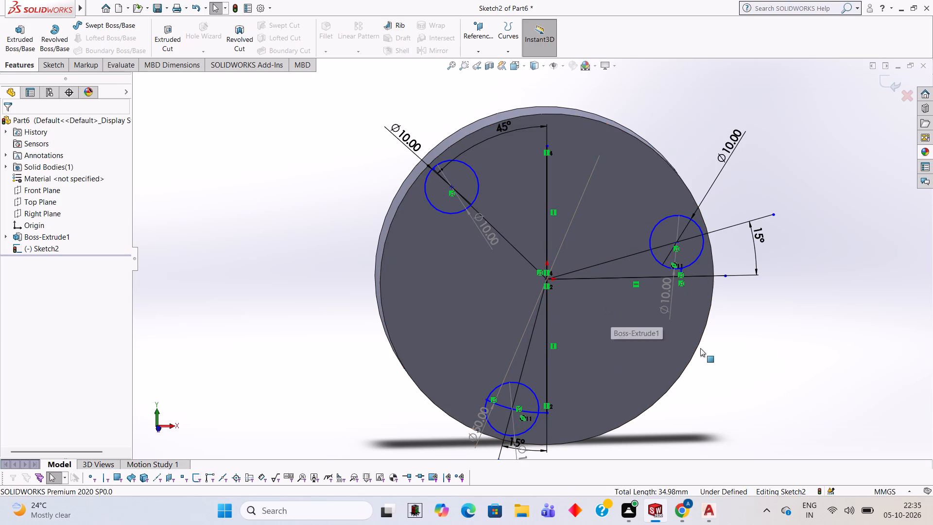
Trim the angled line segments inside the two upper 10 mm circles and the 50 mm circle's arc inside the lower one.
{"action": "left_click", "coordinate": [53, 65]}
{"action": "left_click", "coordinate": [172, 27]}
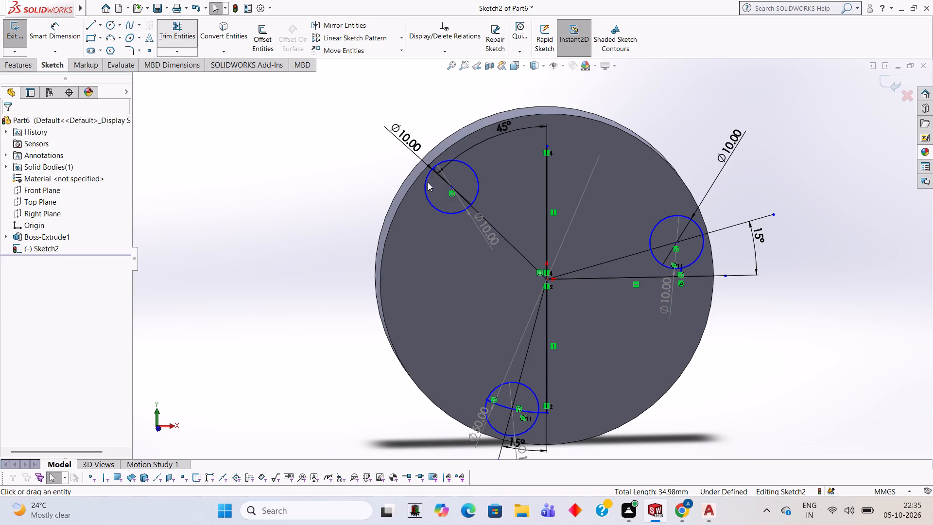
{"action": "left_click", "coordinate": [445, 178]}
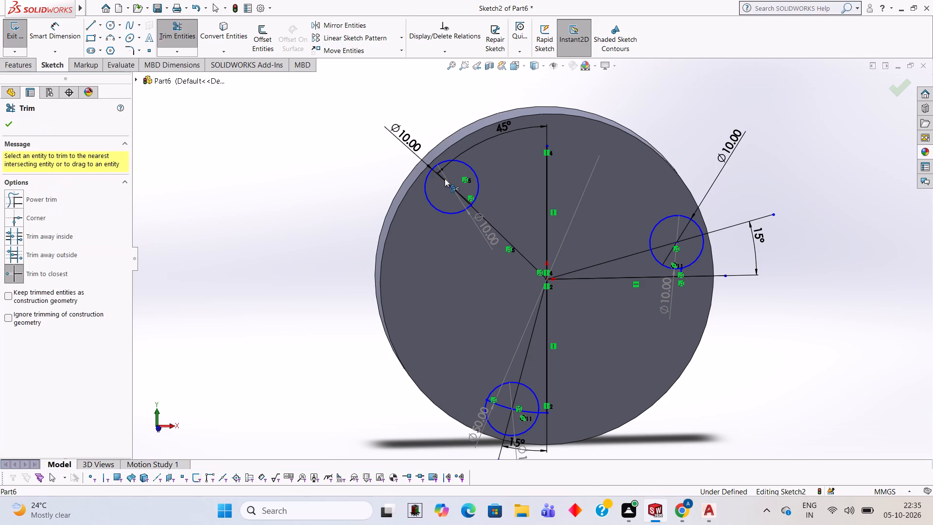
{"action": "left_click", "coordinate": [445, 178]}
{"action": "left_click", "coordinate": [443, 180]}
{"action": "left_click", "coordinate": [443, 180]}
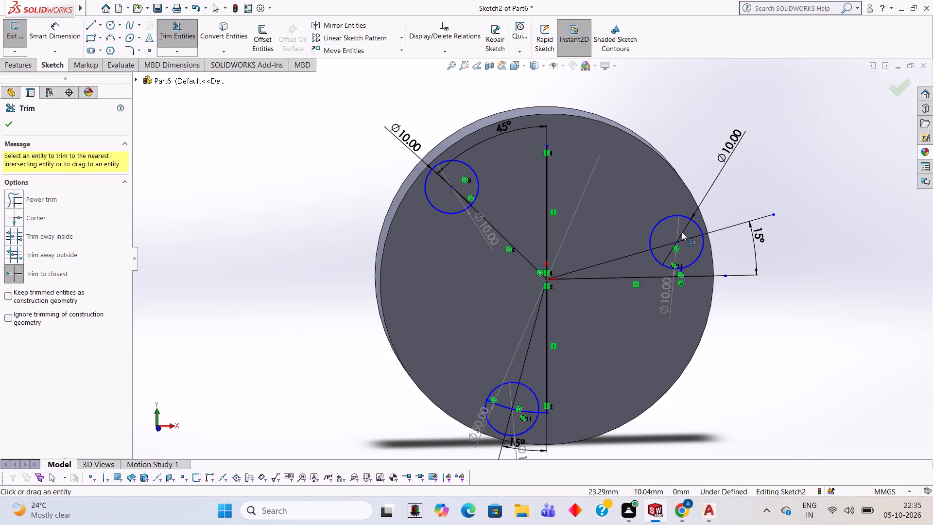
{"action": "left_click", "coordinate": [687, 240]}
{"action": "left_click", "coordinate": [682, 238]}
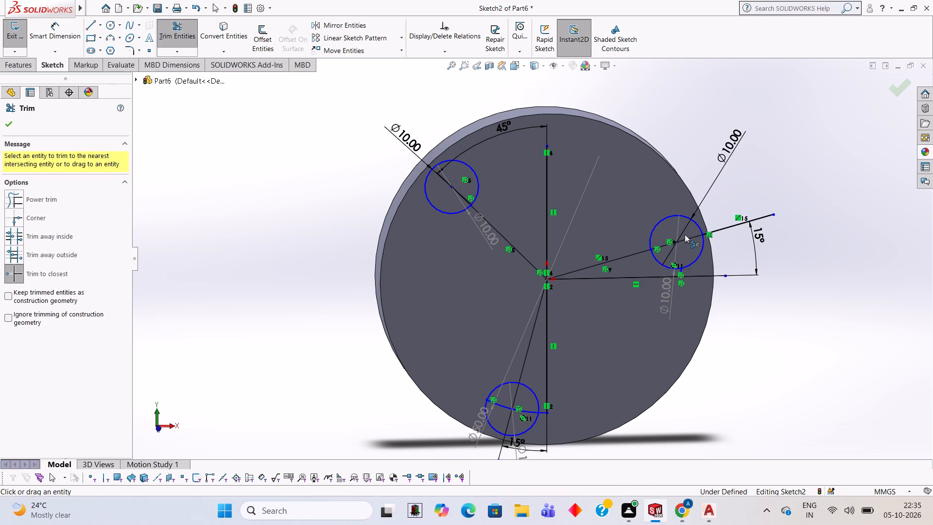
{"action": "left_click", "coordinate": [682, 230]}
{"action": "left_click", "coordinate": [518, 410]}
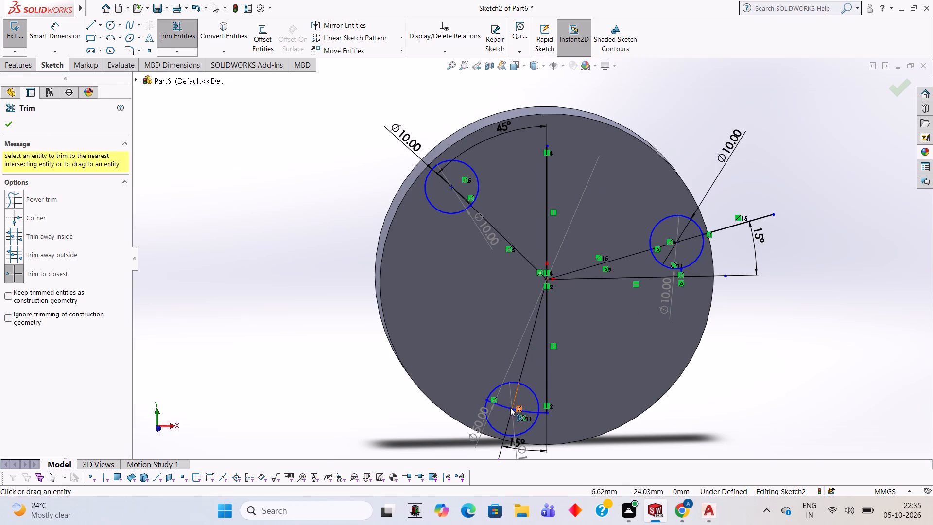
{"action": "left_click", "coordinate": [504, 404]}
{"action": "left_click", "coordinate": [521, 409]}
{"action": "left_click", "coordinate": [523, 409]}
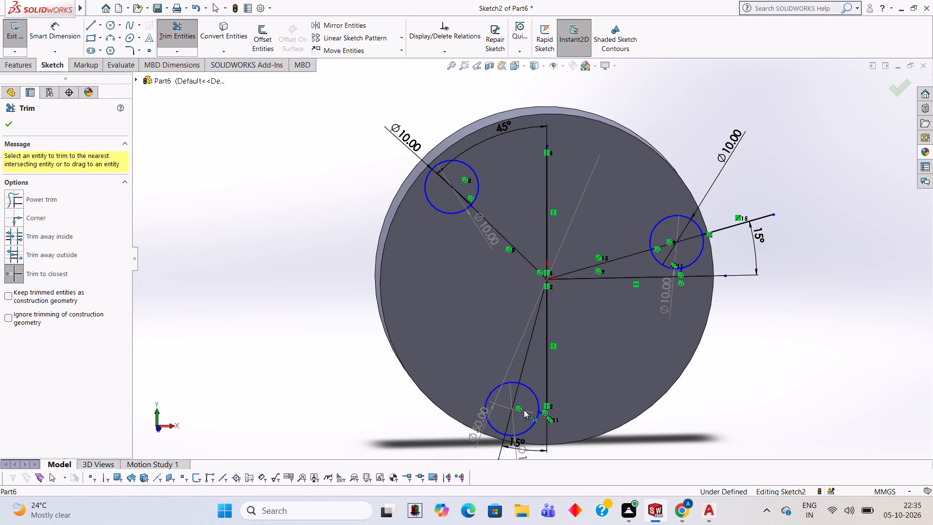
Trim away the remaining vertical, horizontal and angled reference lines between, inside and beyond the three 10 mm circles.
{"action": "left_click", "coordinate": [544, 380]}
{"action": "left_click", "coordinate": [524, 365]}
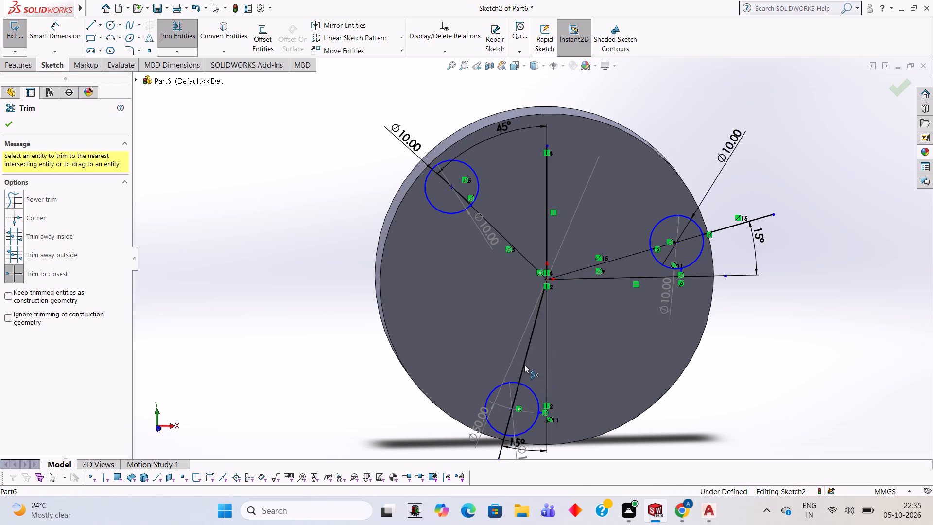
{"action": "left_click", "coordinate": [514, 392]}
{"action": "left_click", "coordinate": [501, 450]}
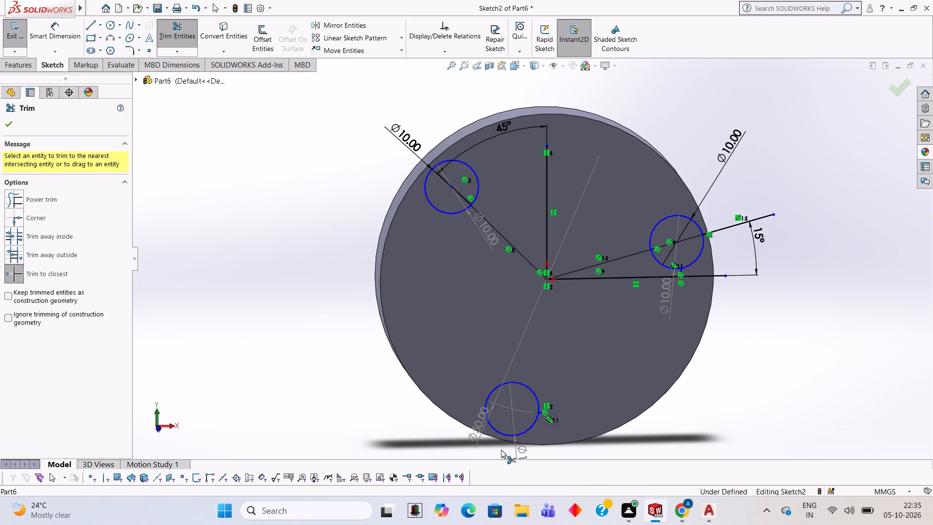
{"action": "left_click", "coordinate": [613, 277]}
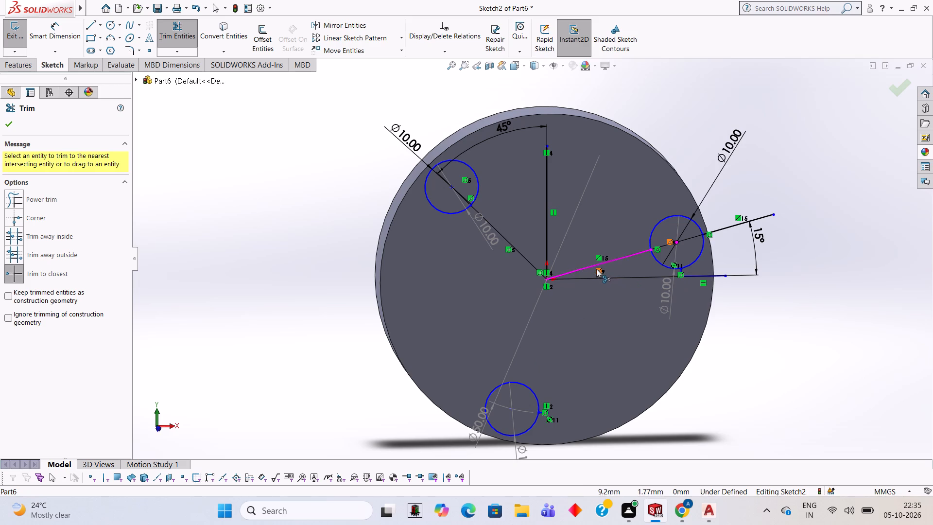
{"action": "left_click", "coordinate": [595, 268]}
{"action": "left_click", "coordinate": [548, 233]}
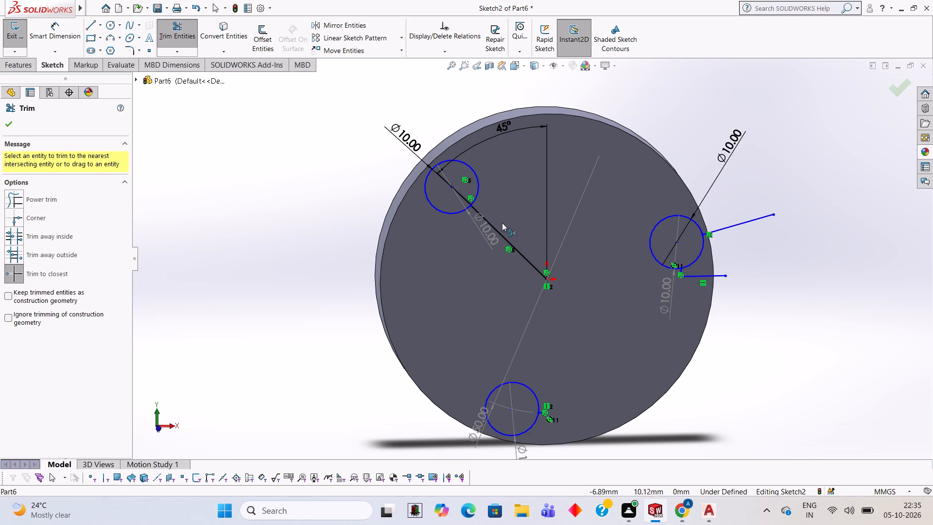
{"action": "left_click", "coordinate": [484, 220]}
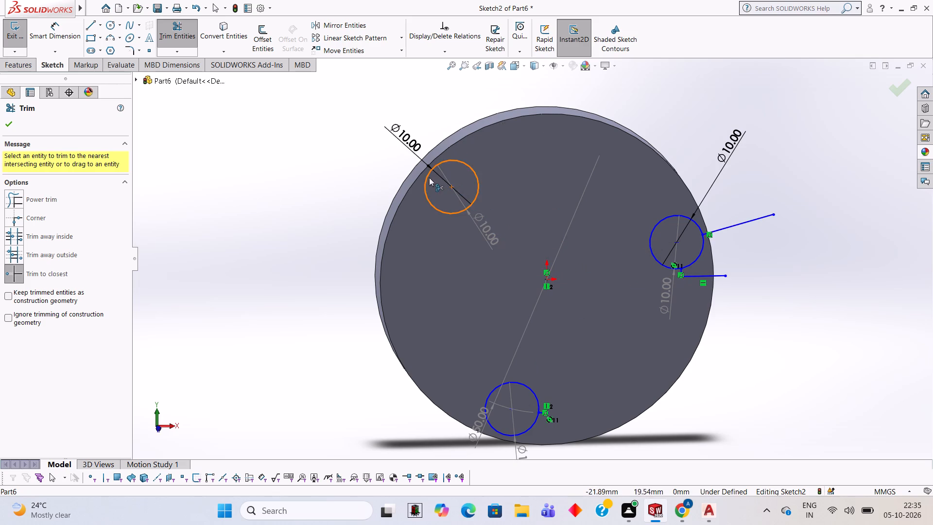
{"action": "left_click", "coordinate": [736, 226]}
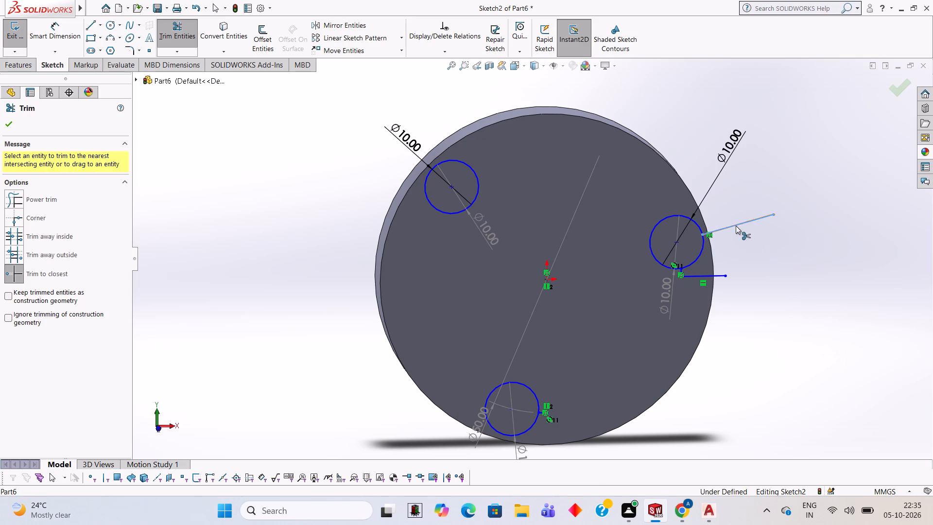
{"action": "left_click", "coordinate": [720, 275]}
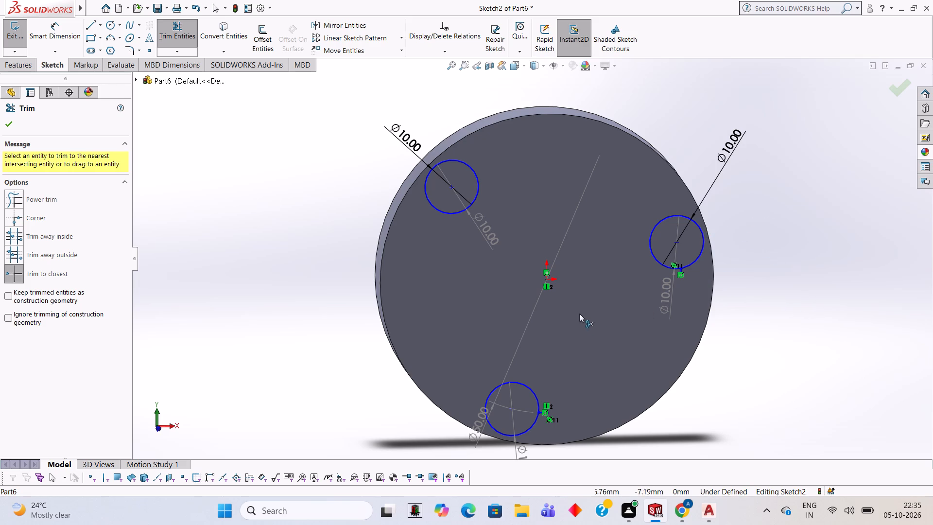
Trim the leftover arc stub of the 50 mm circle beside the lower 10 mm circle.
{"action": "scroll", "coordinate": [578, 309], "scroll_direction": "up", "scroll_amount": 2}
{"action": "scroll", "coordinate": [515, 371], "scroll_direction": "down", "scroll_amount": 8}
{"action": "scroll", "coordinate": [556, 327], "scroll_direction": "down", "scroll_amount": 4}
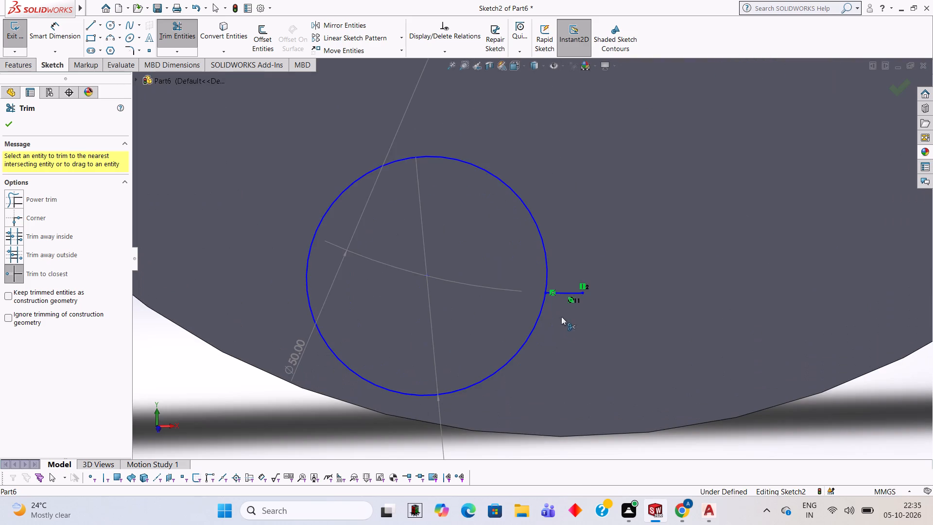
{"action": "left_click", "coordinate": [564, 294]}
{"action": "scroll", "coordinate": [513, 266], "scroll_direction": "up", "scroll_amount": 9}
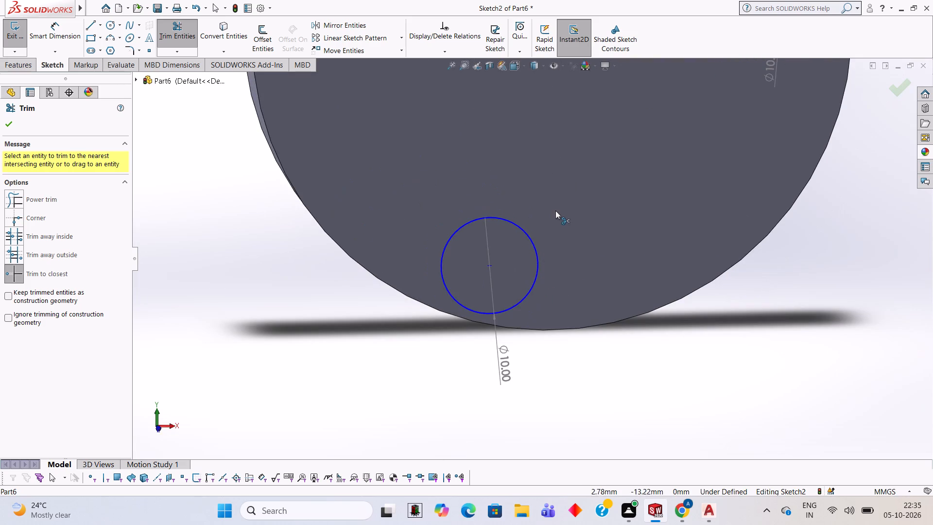
{"action": "scroll", "coordinate": [557, 206], "scroll_direction": "up", "scroll_amount": 5}
{"action": "scroll", "coordinate": [559, 183], "scroll_direction": "down", "scroll_amount": 3}
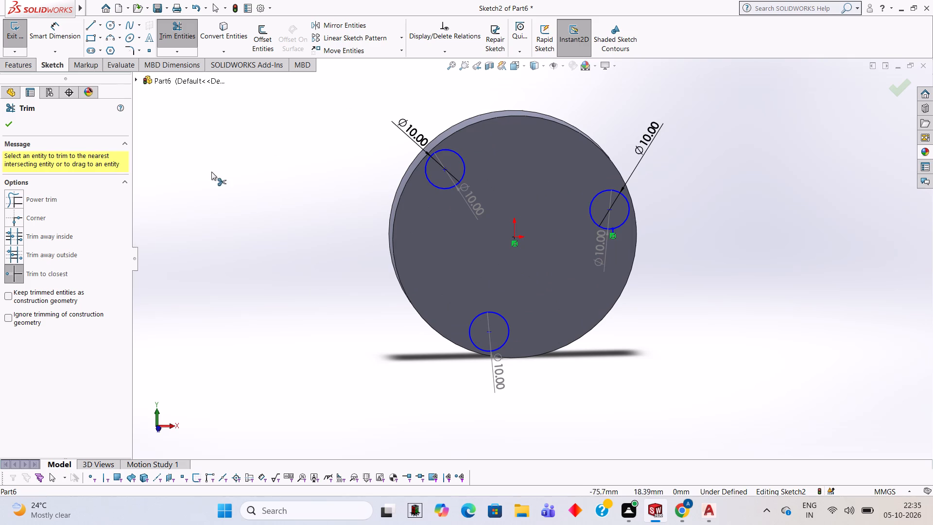
Cut the regions inside the three 10 mm circles into the disc with an 8 mm blind extruded cut.
{"action": "left_click", "coordinate": [12, 69]}
{"action": "left_click", "coordinate": [176, 22]}
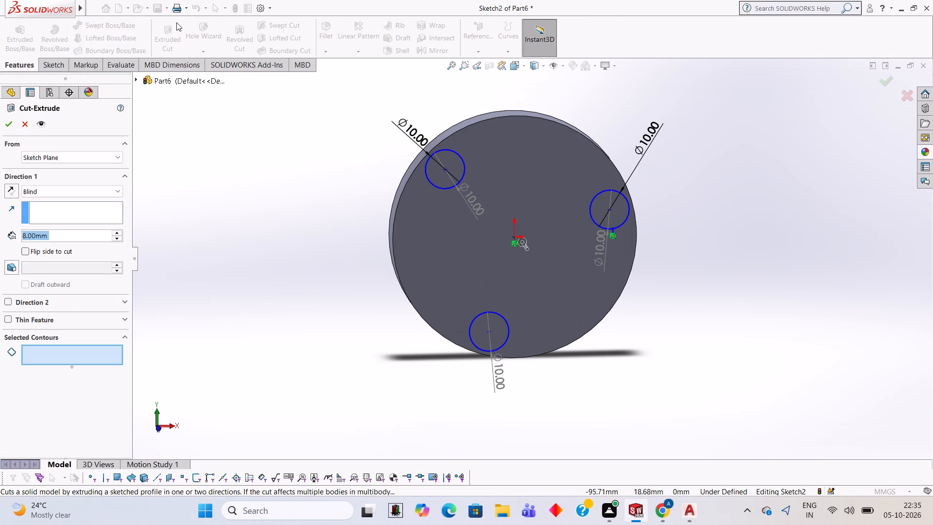
{"action": "left_click", "coordinate": [442, 174]}
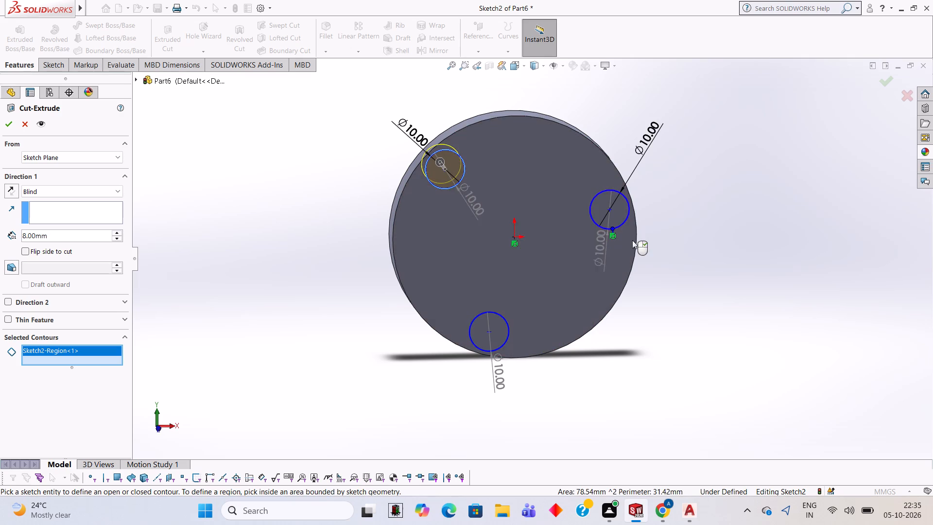
{"action": "left_click", "coordinate": [617, 209]}
{"action": "left_click", "coordinate": [502, 329]}
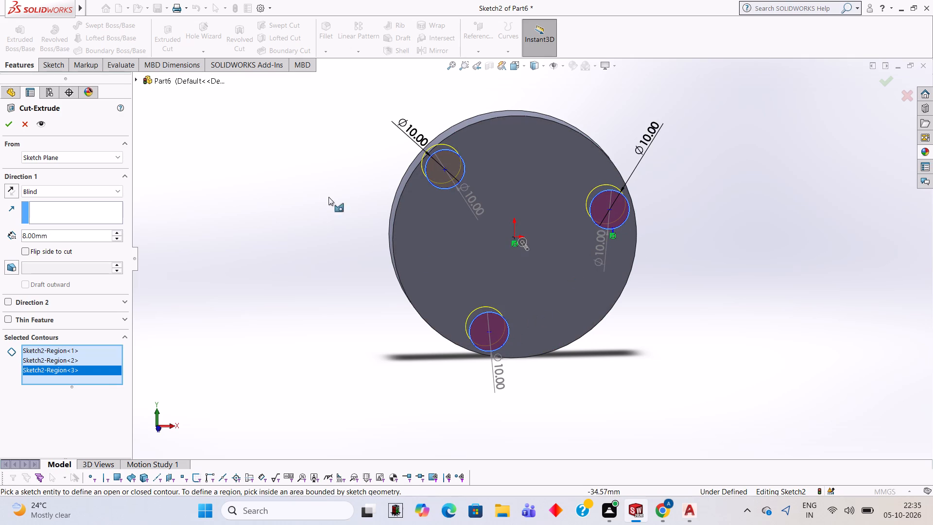
{"action": "middle_click_drag", "start_coordinate": [295, 184], "coordinate": [384, 231]}
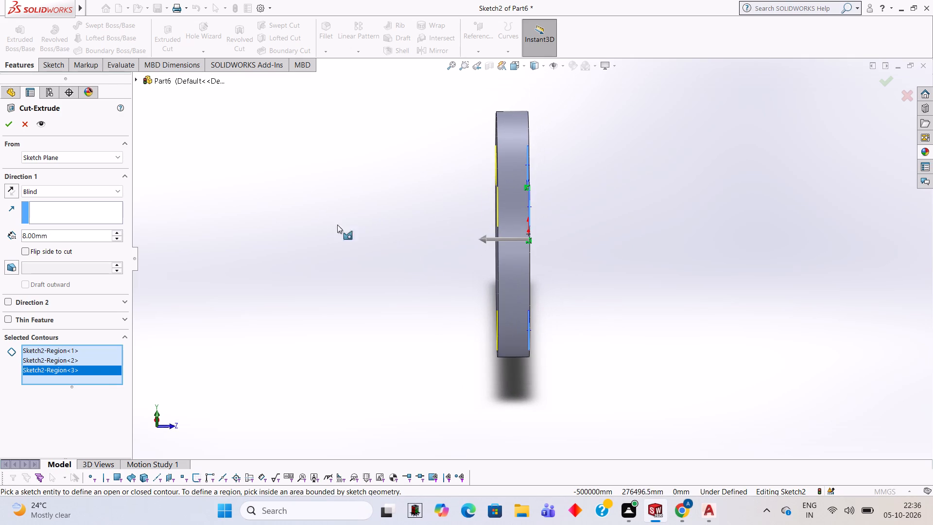
{"action": "left_click", "coordinate": [7, 126]}
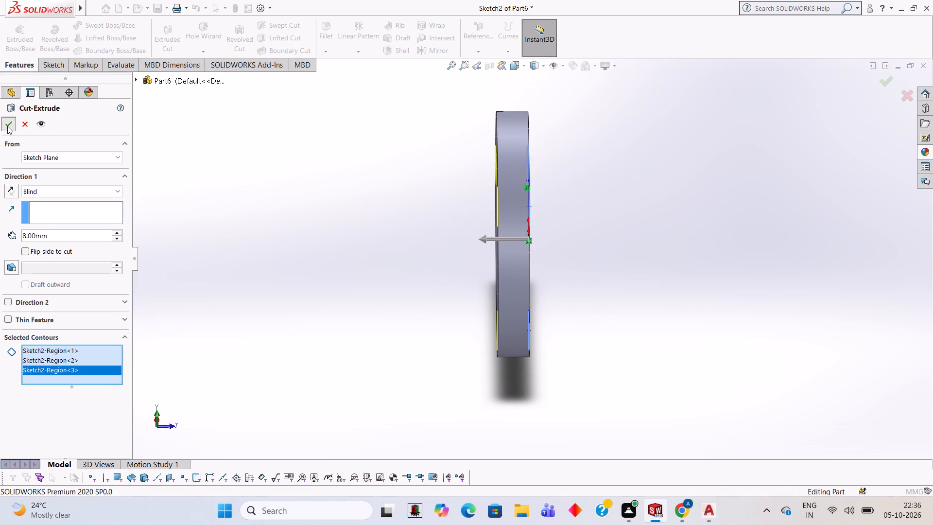
{"action": "left_click", "coordinate": [317, 206]}
Start a new sketch on the disc's flat holed face and view it face-on.
{"action": "middle_click_drag", "start_coordinate": [299, 192], "coordinate": [255, 168]}
{"action": "middle_click_drag", "start_coordinate": [902, 234], "coordinate": [851, 206]}
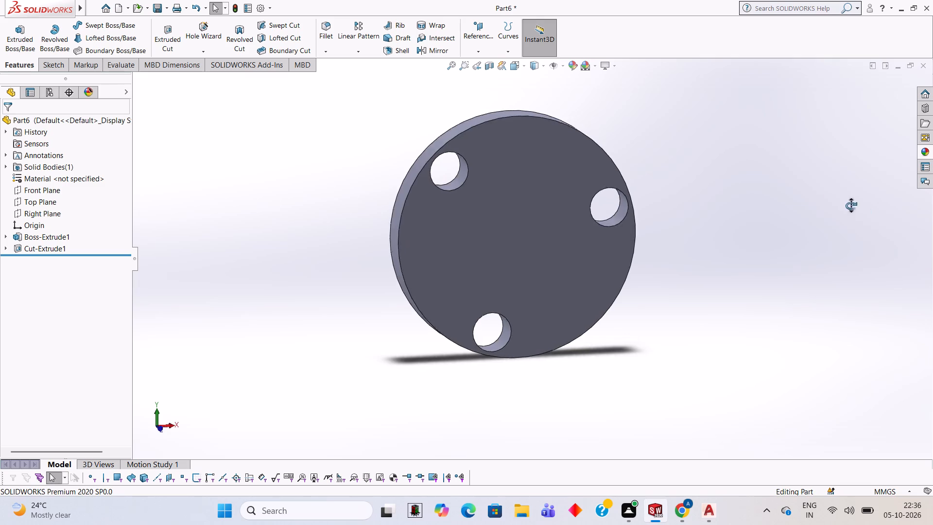
{"action": "middle_click_drag", "start_coordinate": [851, 206], "coordinate": [840, 178]}
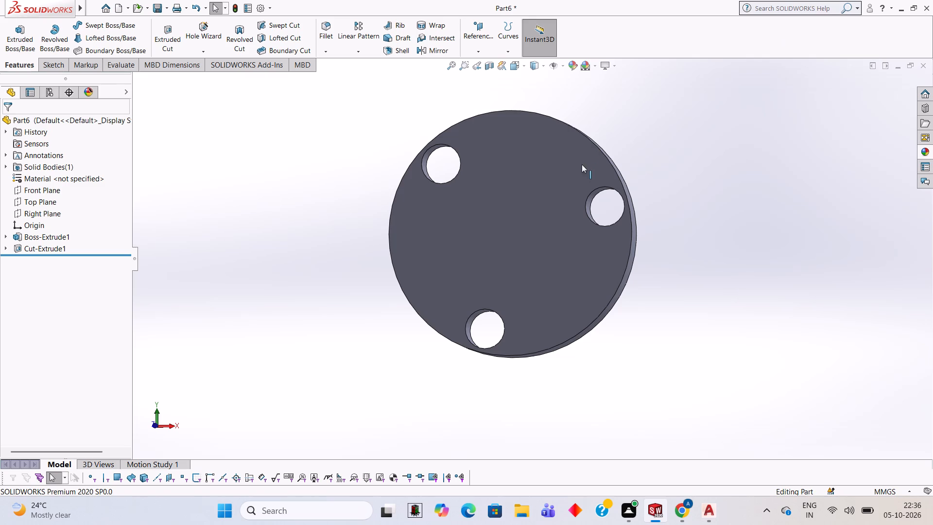
{"action": "left_click", "coordinate": [522, 189]}
{"action": "left_click", "coordinate": [562, 160]}
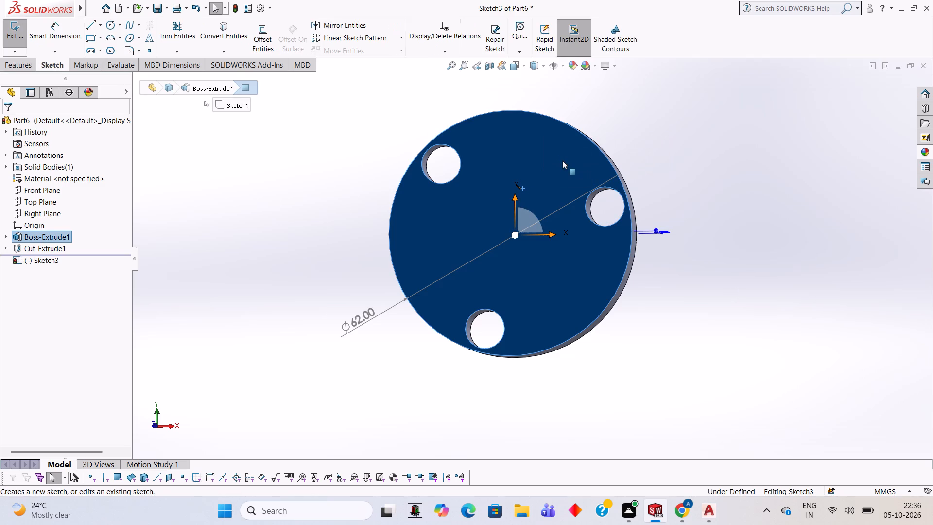
{"action": "key", "text": "ctrl+8"}
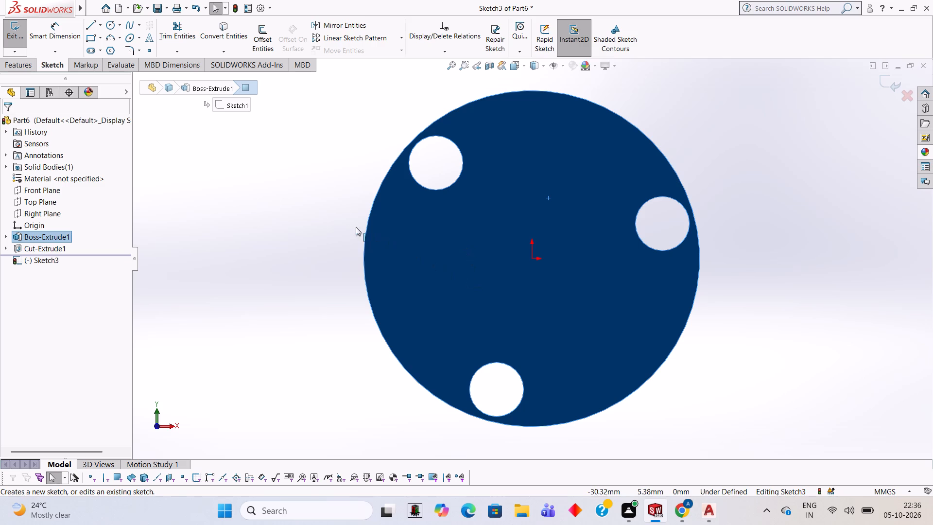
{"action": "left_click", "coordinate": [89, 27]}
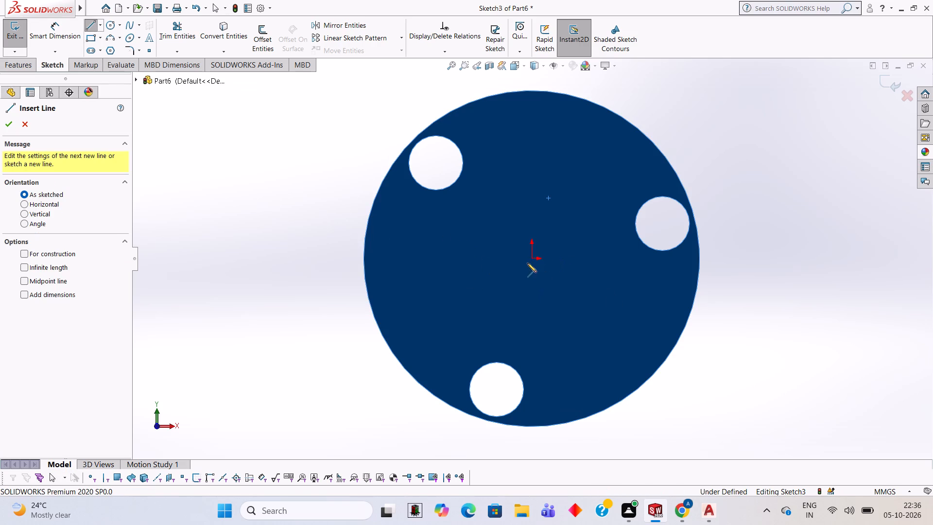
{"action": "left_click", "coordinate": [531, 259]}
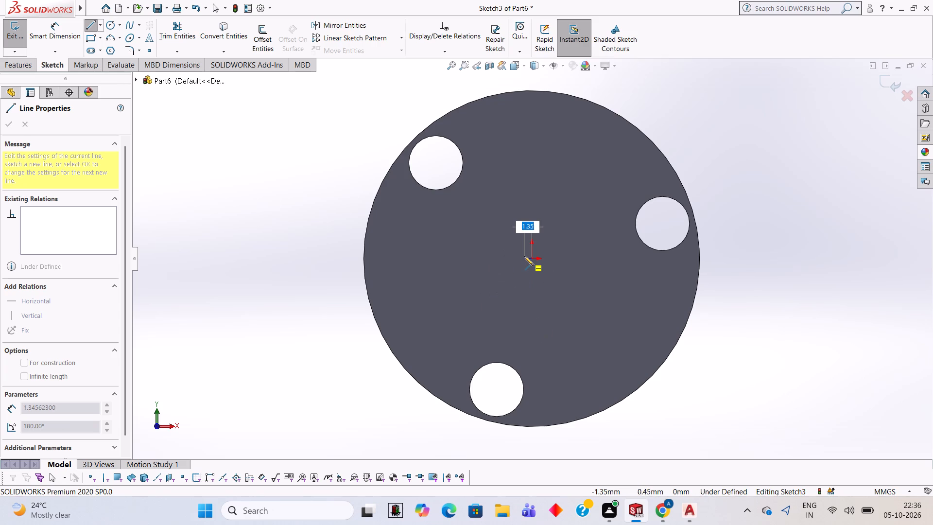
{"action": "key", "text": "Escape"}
Sketch a 20 mm diameter circle centred on the origin.
{"action": "left_click", "coordinate": [111, 26]}
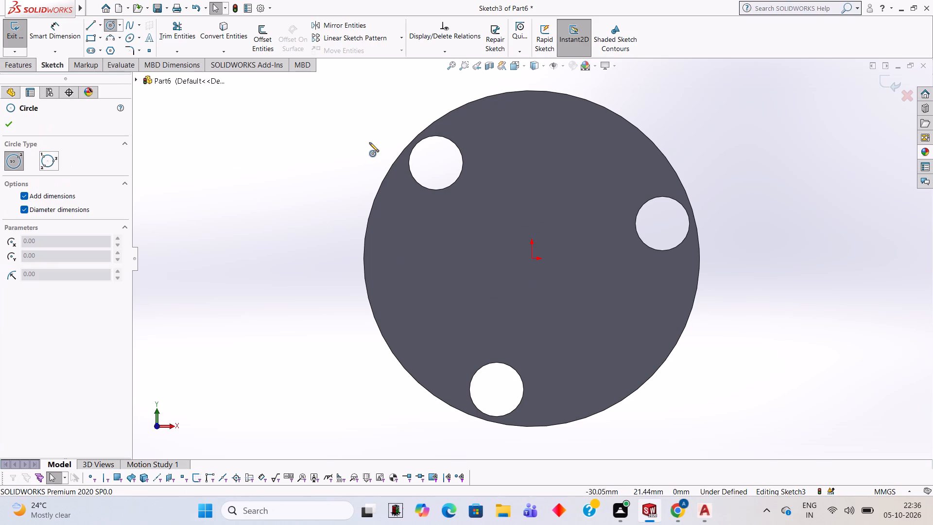
{"action": "left_click", "coordinate": [532, 257]}
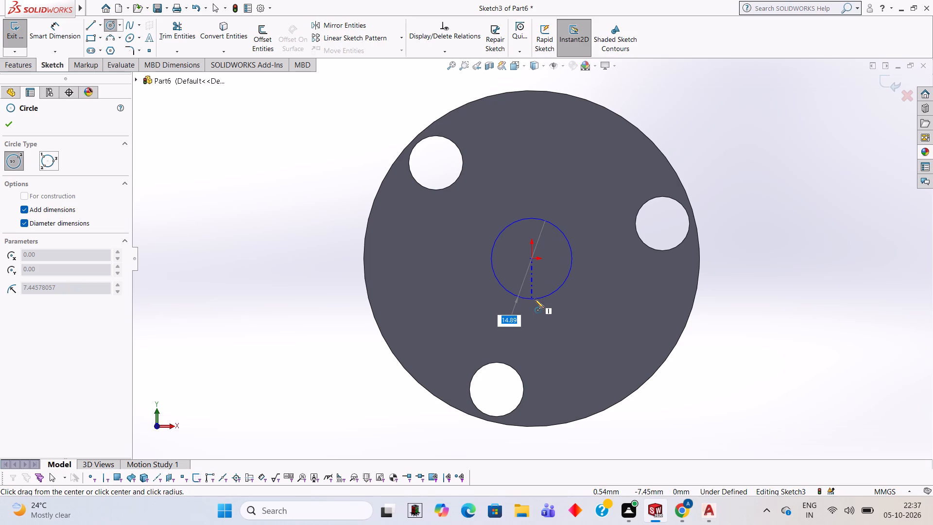
{"action": "type", "text": "20"}
{"action": "key", "text": "Return"}
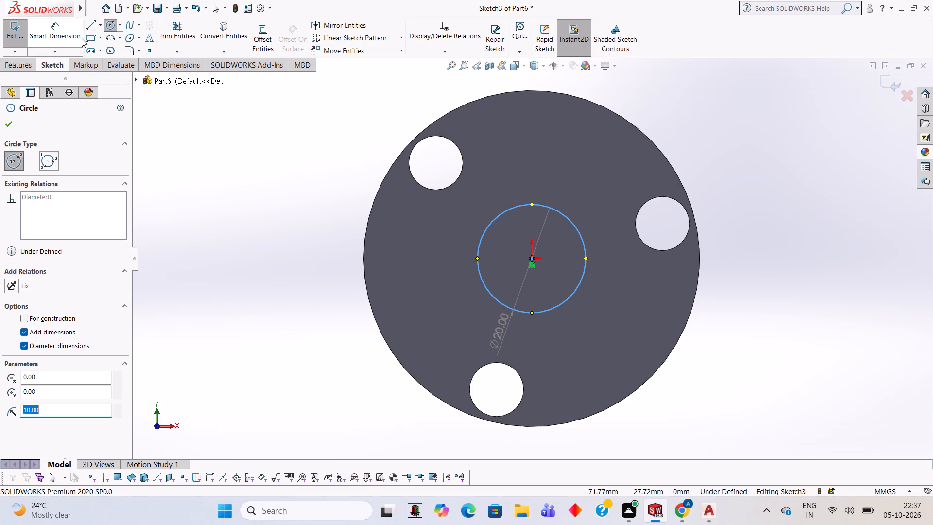
Sketch a 5 mm horizontal line leftward from the 20 mm circle's top point, continuing vertically about 21.7 mm up past the disc's edge.
{"action": "left_click", "coordinate": [94, 26]}
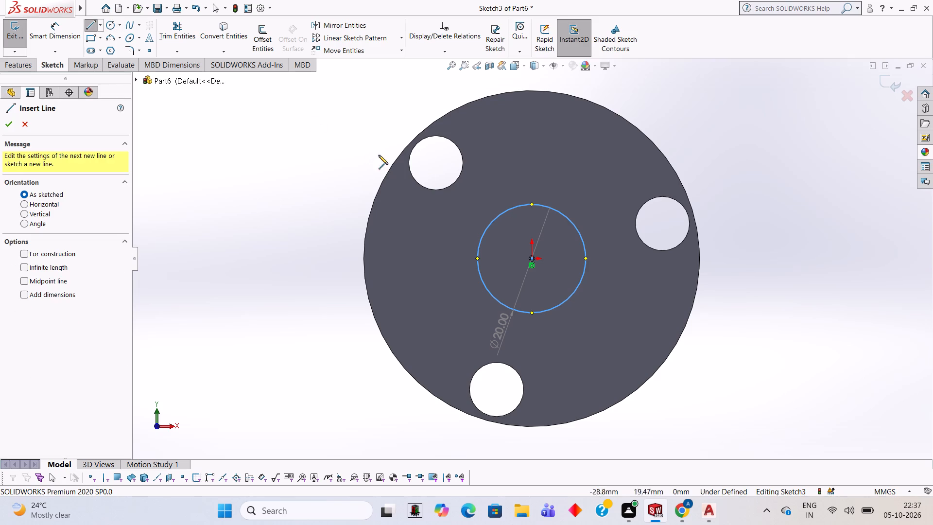
{"action": "left_click", "coordinate": [531, 203]}
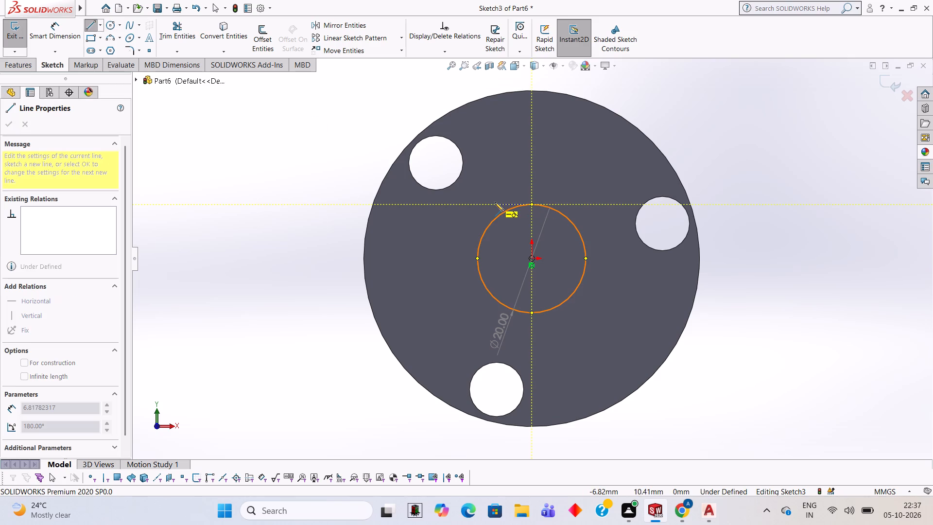
{"action": "key", "text": "5"}
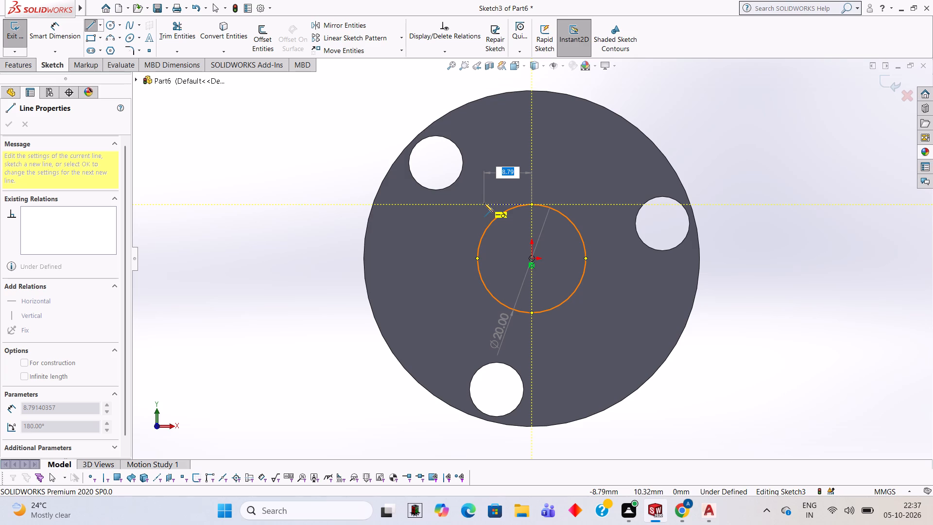
{"action": "key", "text": "5"}
{"action": "key", "text": "Return"}
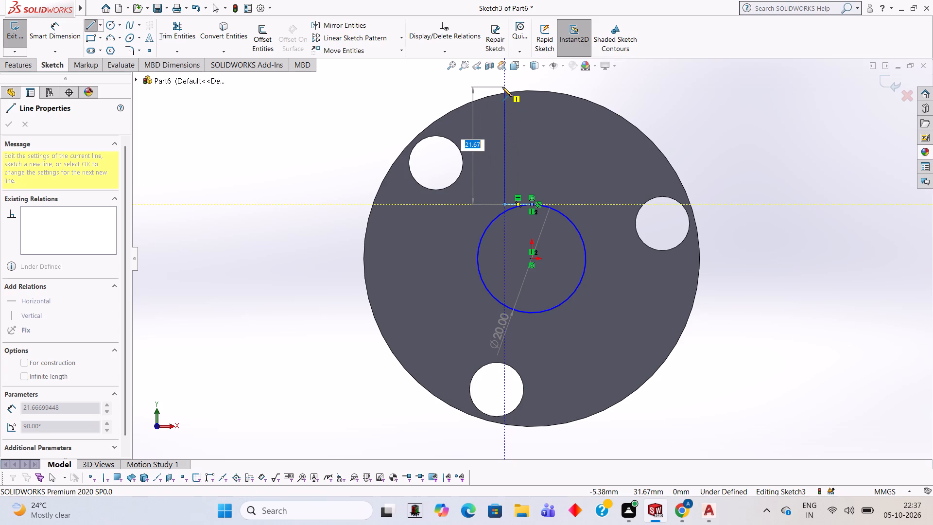
{"action": "left_click", "coordinate": [502, 87]}
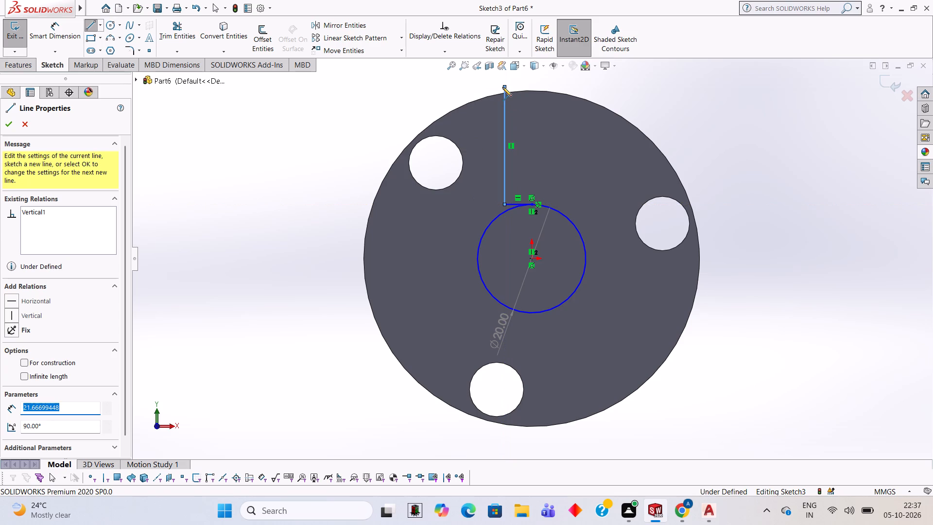
Sketch a 5 mm horizontal line rightward from the 20 mm circle's top point, continuing vertically about 22 mm up past the disc's edge.
{"action": "key", "text": "Escape"}
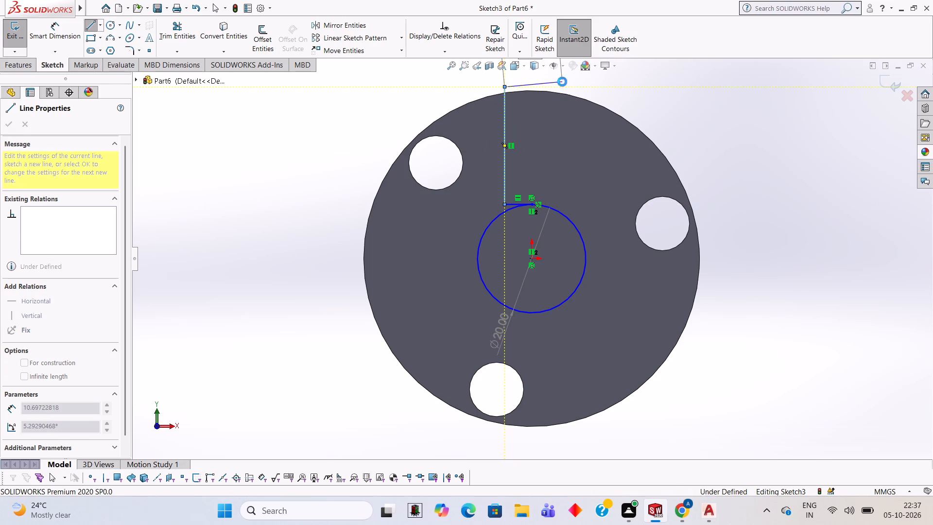
{"action": "left_click", "coordinate": [89, 24]}
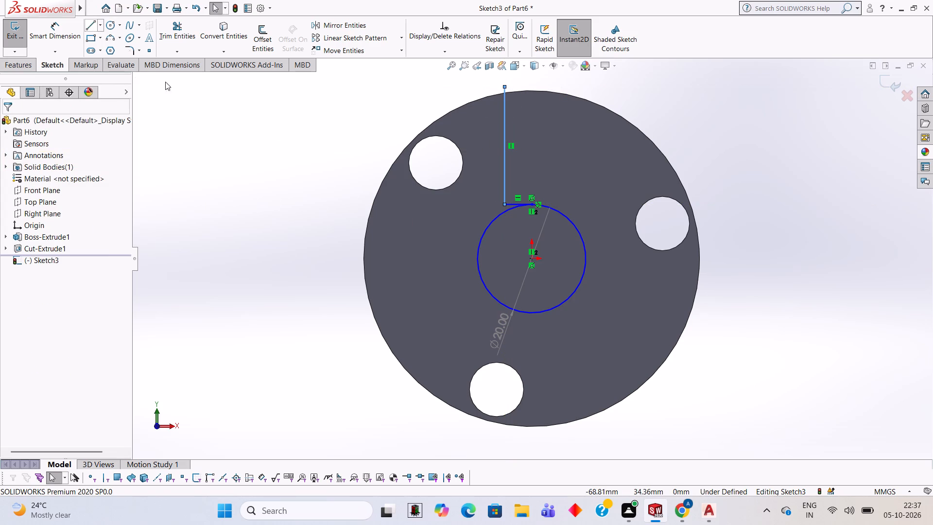
{"action": "left_click", "coordinate": [531, 204]}
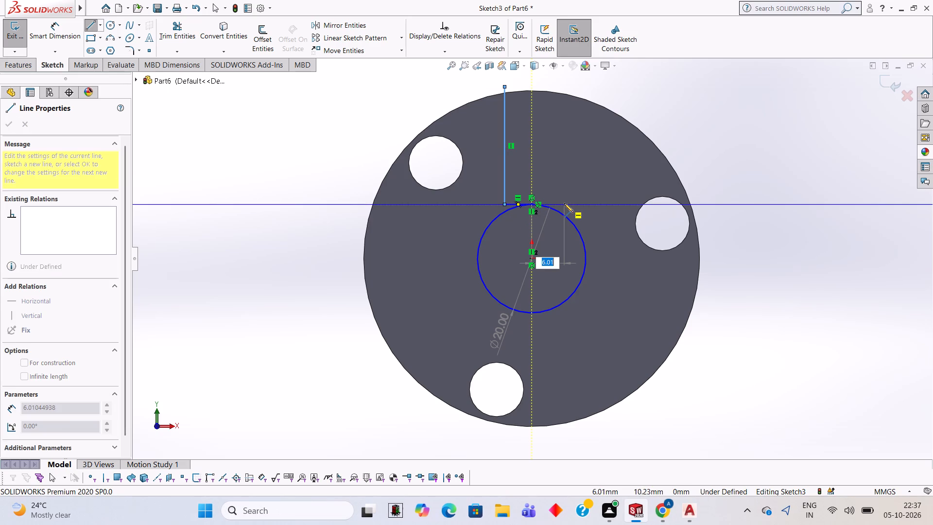
{"action": "key", "text": "5"}
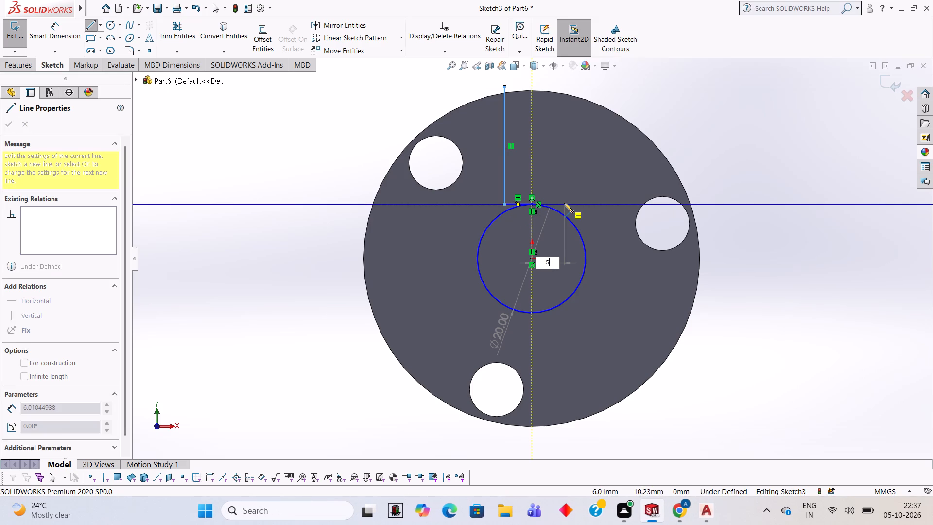
{"action": "key", "text": "Return"}
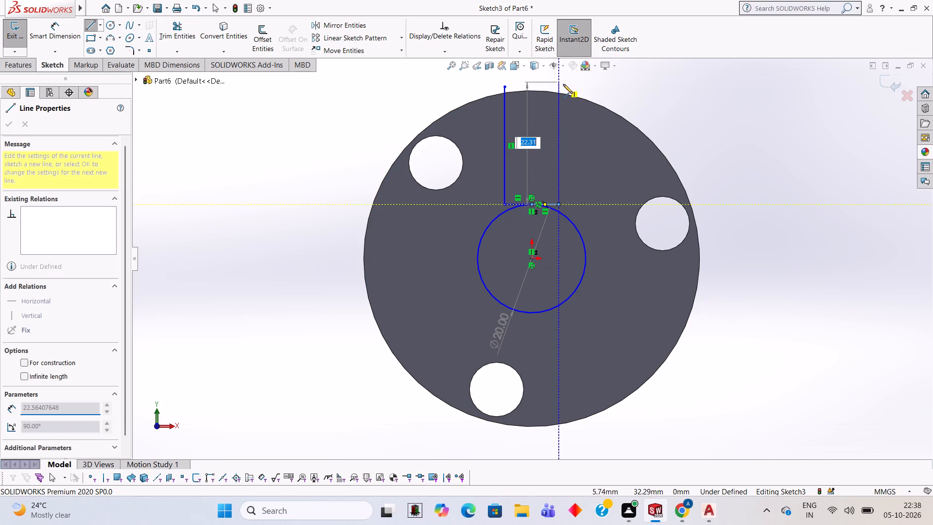
{"action": "left_click", "coordinate": [558, 84]}
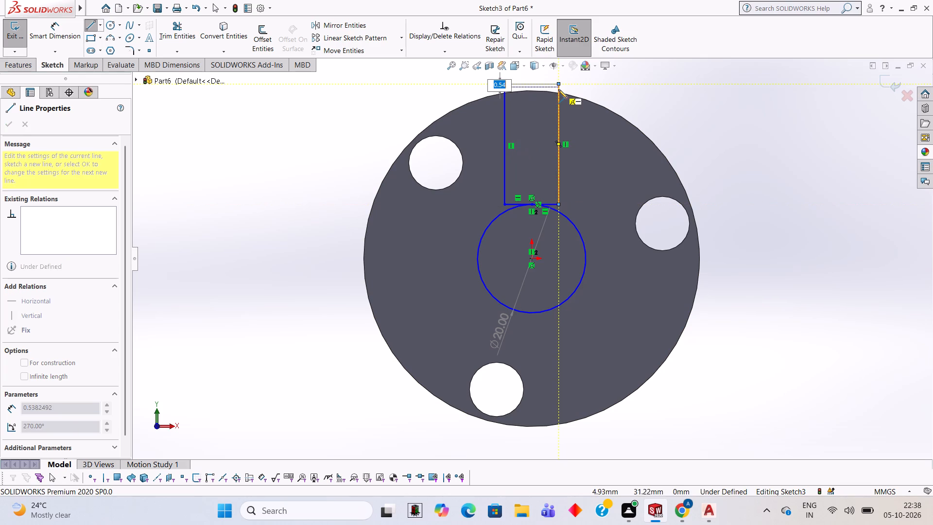
{"action": "key", "text": "Escape"}
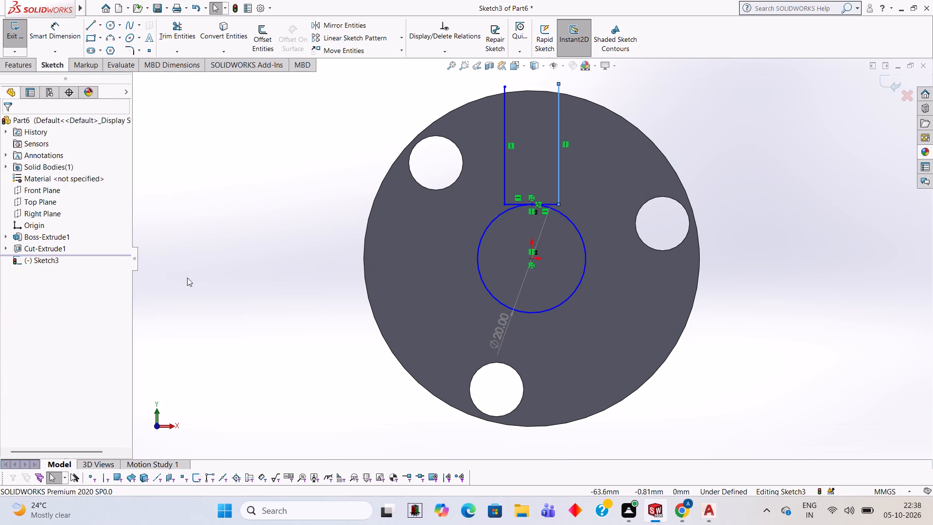
Sketch short vertical lines down from both lower corners of the slot profile, each ending inside the 20 mm circle.
{"action": "left_click", "coordinate": [90, 28]}
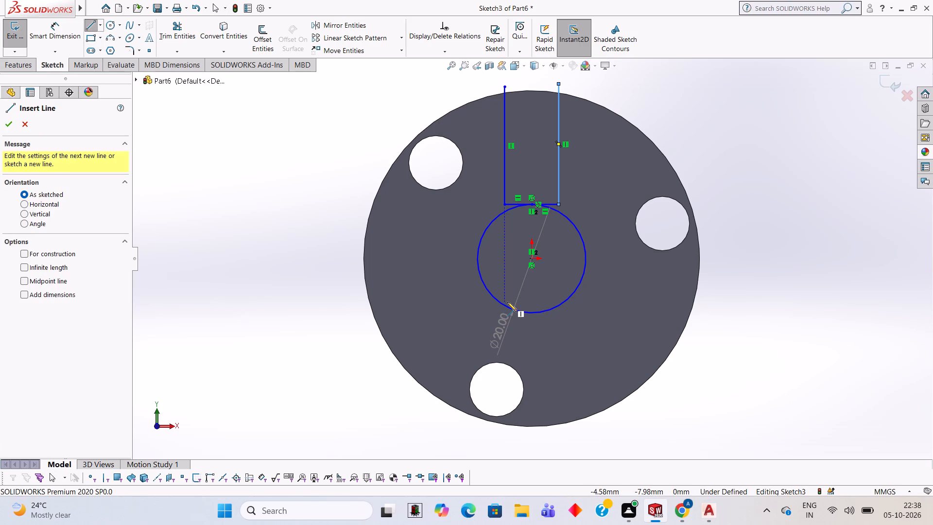
{"action": "key", "text": "Escape"}
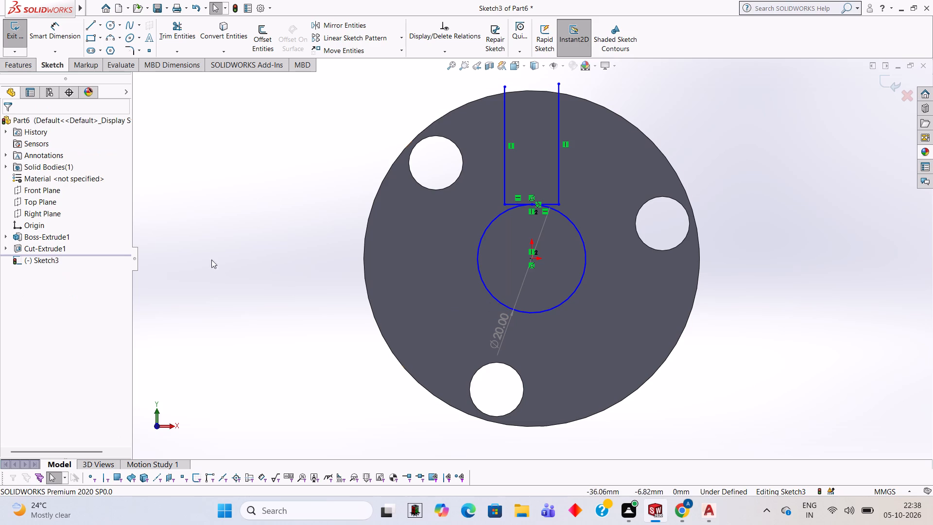
{"action": "left_click", "coordinate": [84, 25]}
{"action": "left_click", "coordinate": [86, 26]}
{"action": "left_click", "coordinate": [504, 204]}
{"action": "left_click", "coordinate": [505, 222]}
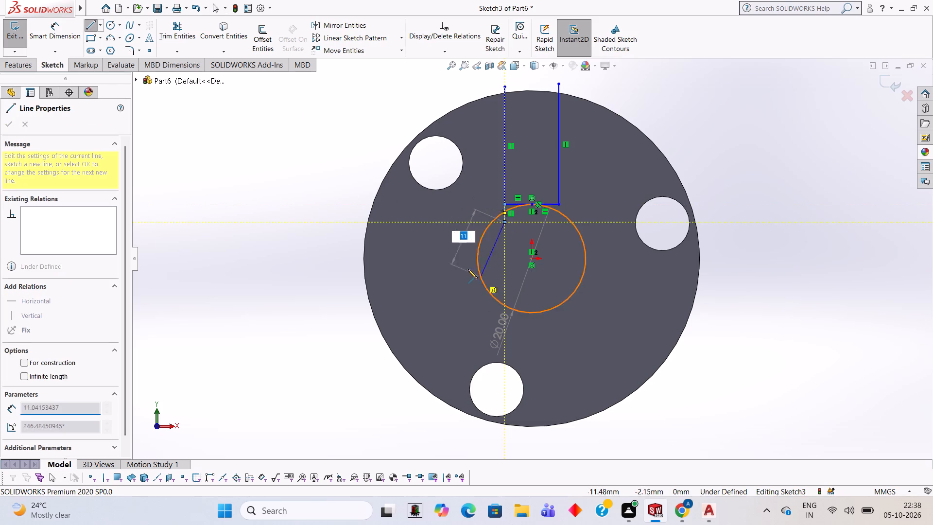
{"action": "key", "text": "Escape"}
{"action": "left_click", "coordinate": [95, 26]}
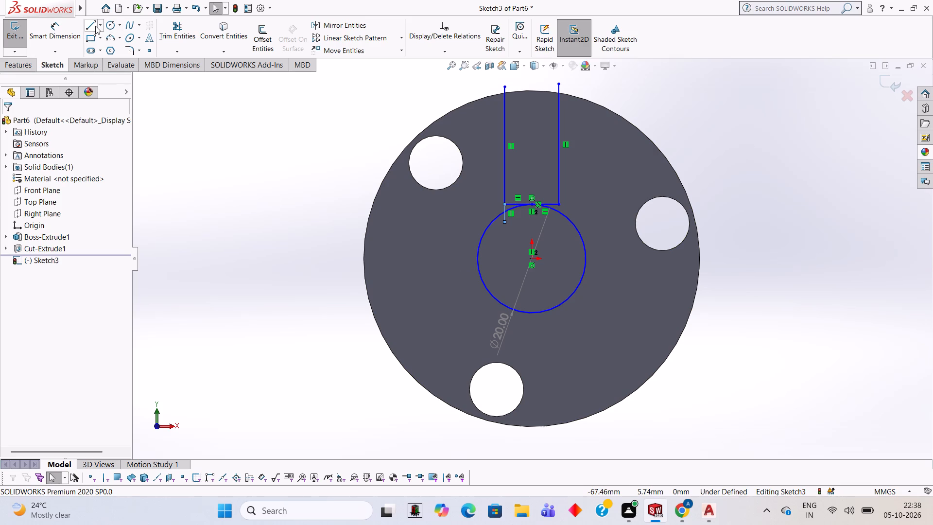
{"action": "left_click", "coordinate": [558, 204]}
{"action": "left_click", "coordinate": [560, 234]}
{"action": "key", "text": "Escape"}
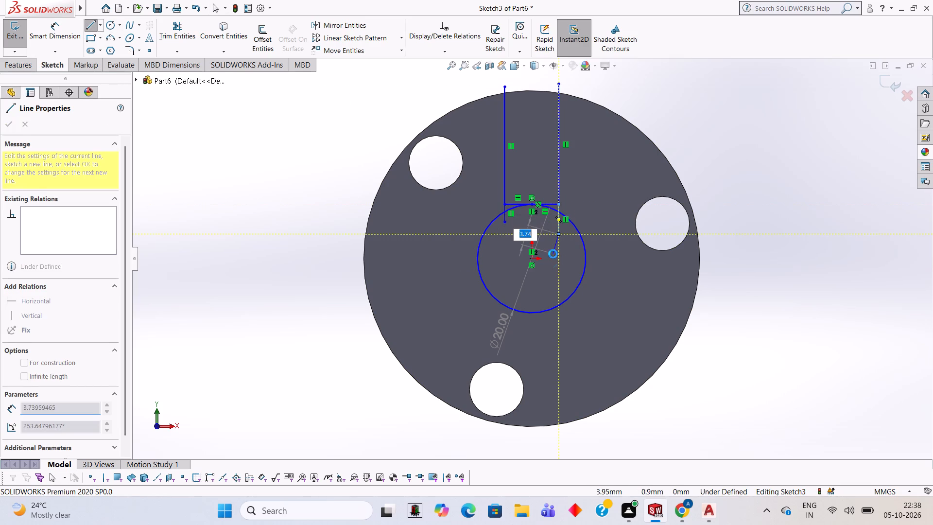
Trim the vertical line ends inside the circle, the circle's arc between the slot sides and both 5 mm horizontal lines.
{"action": "left_click", "coordinate": [197, 37]}
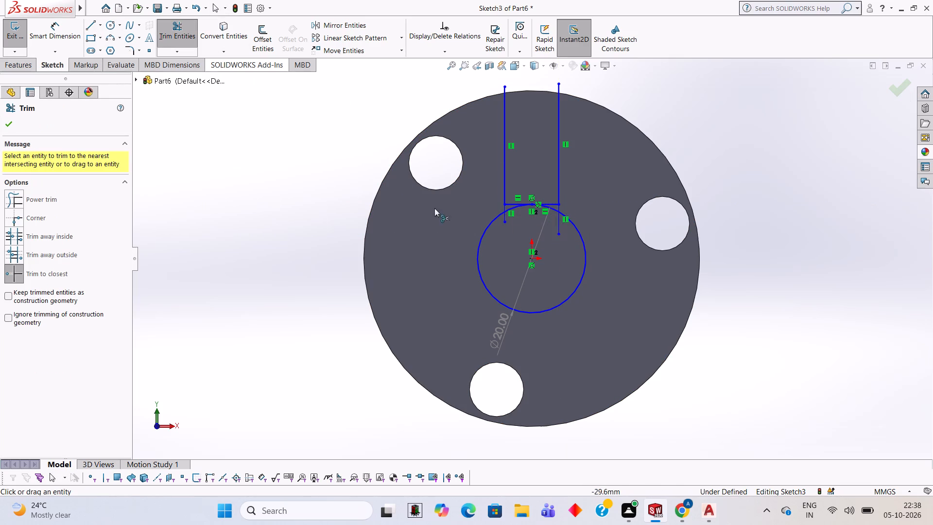
{"action": "left_click", "coordinate": [502, 221]}
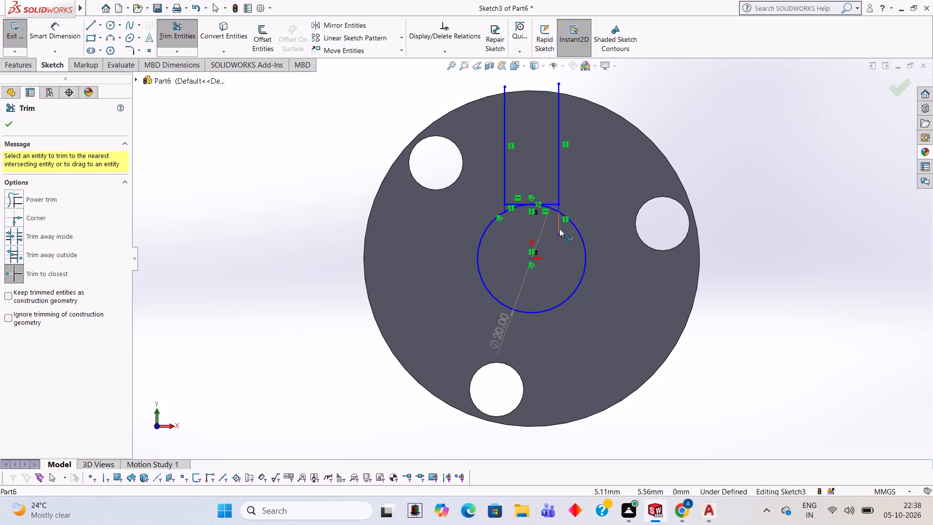
{"action": "left_click", "coordinate": [559, 228]}
{"action": "scroll", "coordinate": [535, 208], "scroll_direction": "down", "scroll_amount": 5}
{"action": "left_click", "coordinate": [577, 227]}
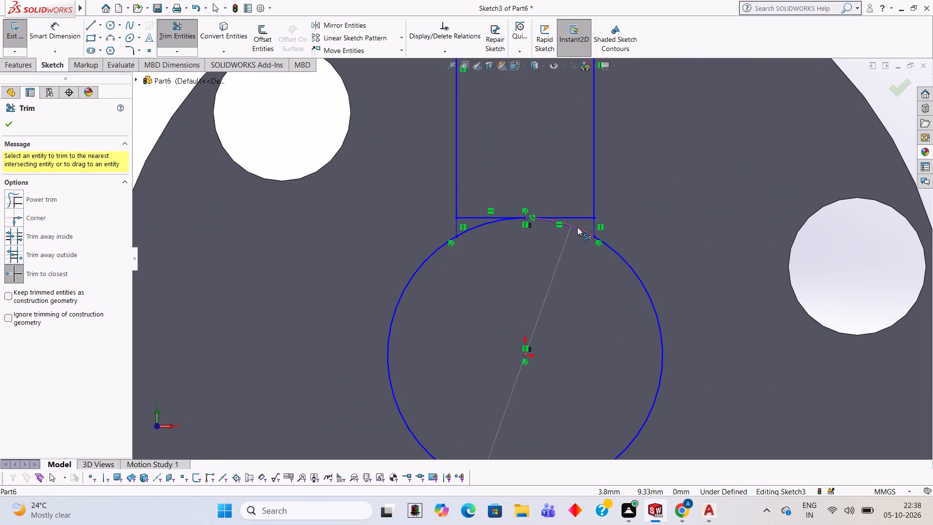
{"action": "left_click", "coordinate": [578, 217]}
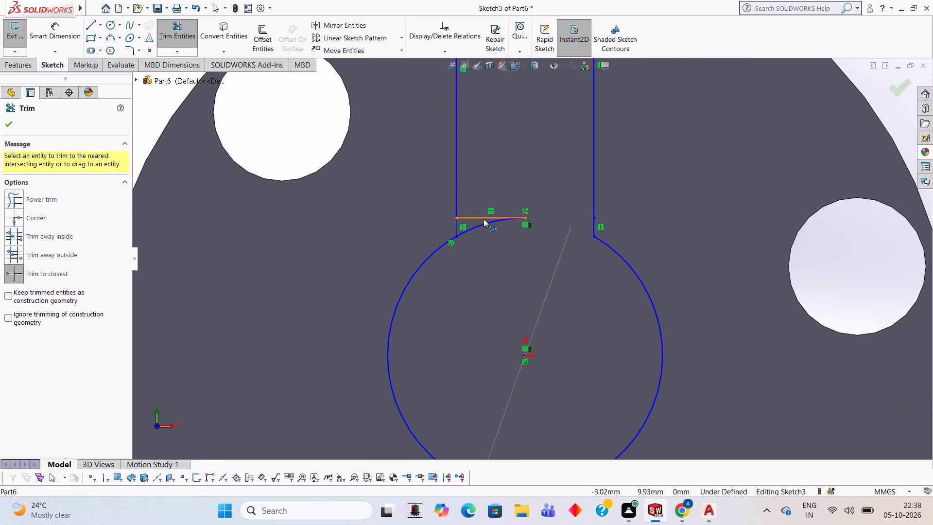
{"action": "left_click", "coordinate": [489, 221]}
{"action": "left_click", "coordinate": [481, 217]}
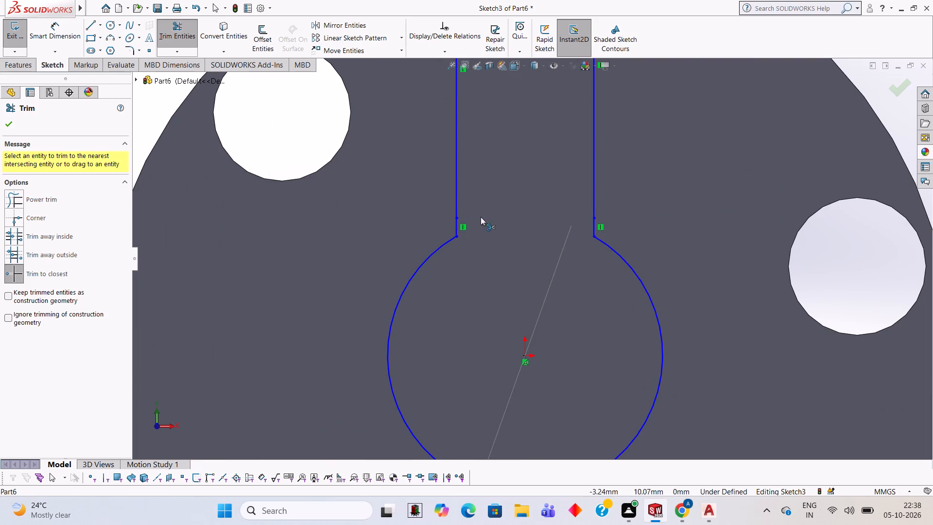
Sketch a vertical line about 42.8 mm long from the origin up past the disc's edge, midway between the slot sides.
{"action": "scroll", "coordinate": [537, 222], "scroll_direction": "up", "scroll_amount": 5}
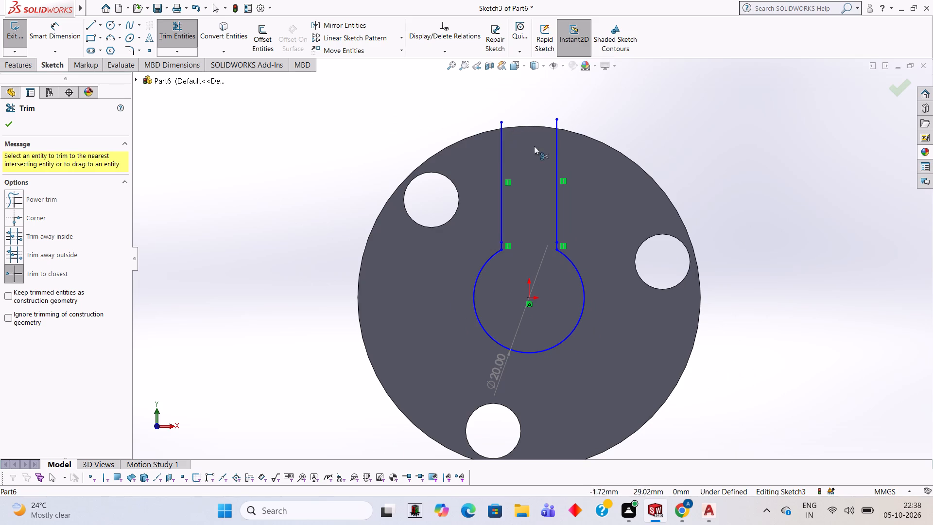
{"action": "scroll", "coordinate": [551, 144], "scroll_direction": "down", "scroll_amount": 5}
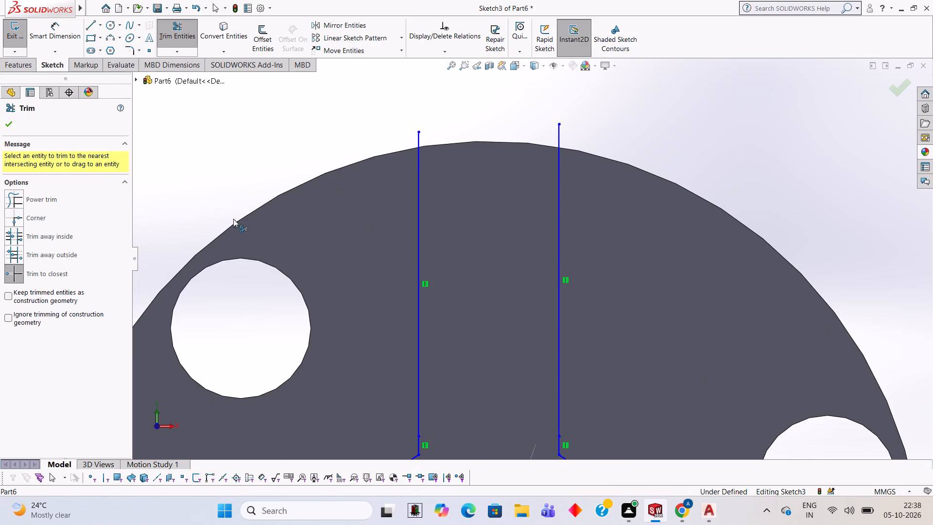
{"action": "scroll", "coordinate": [548, 220], "scroll_direction": "up", "scroll_amount": 7}
{"action": "scroll", "coordinate": [538, 333], "scroll_direction": "up", "scroll_amount": 2}
{"action": "scroll", "coordinate": [539, 333], "scroll_direction": "down", "scroll_amount": 3}
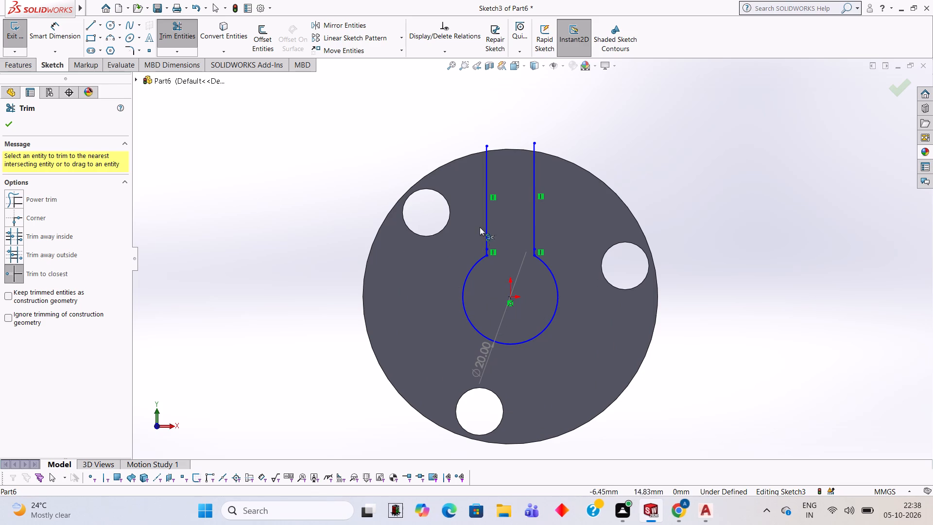
{"action": "left_click", "coordinate": [86, 28]}
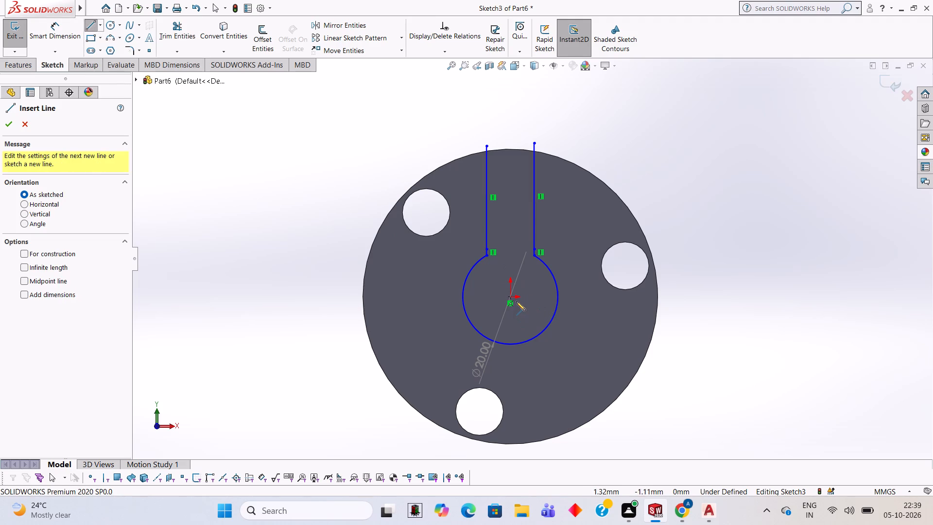
{"action": "left_click", "coordinate": [511, 297]}
{"action": "left_click", "coordinate": [511, 93]}
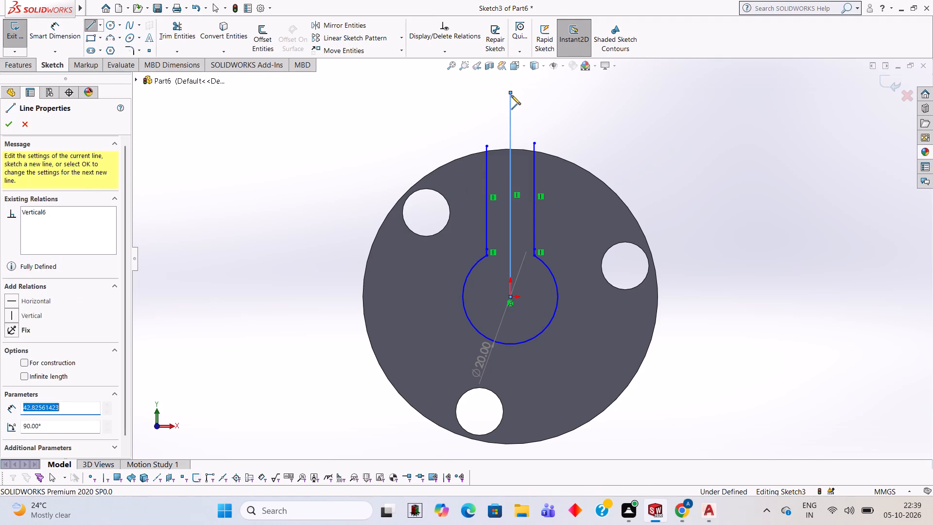
{"action": "key", "text": "Escape"}
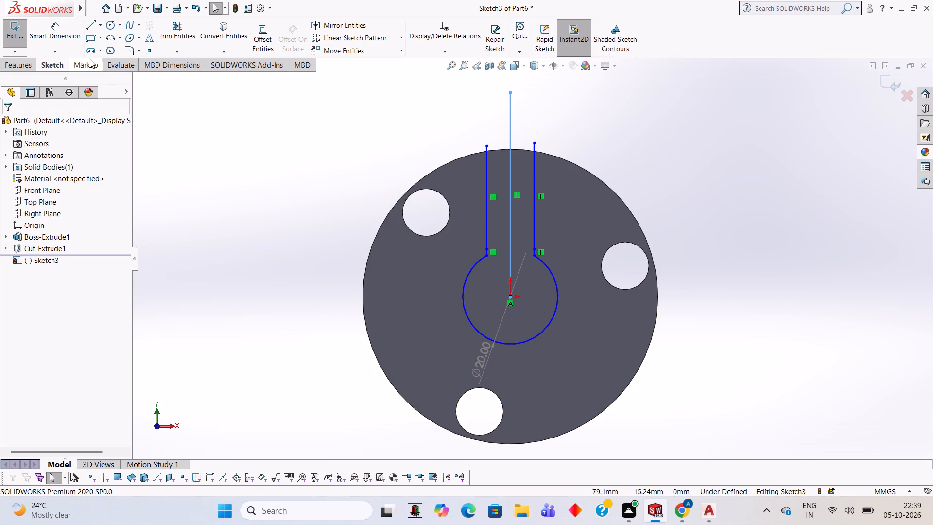
Sketch a sloping line about 41.8 mm long from the origin down and leftward past the disc's edge.
{"action": "left_click", "coordinate": [90, 24]}
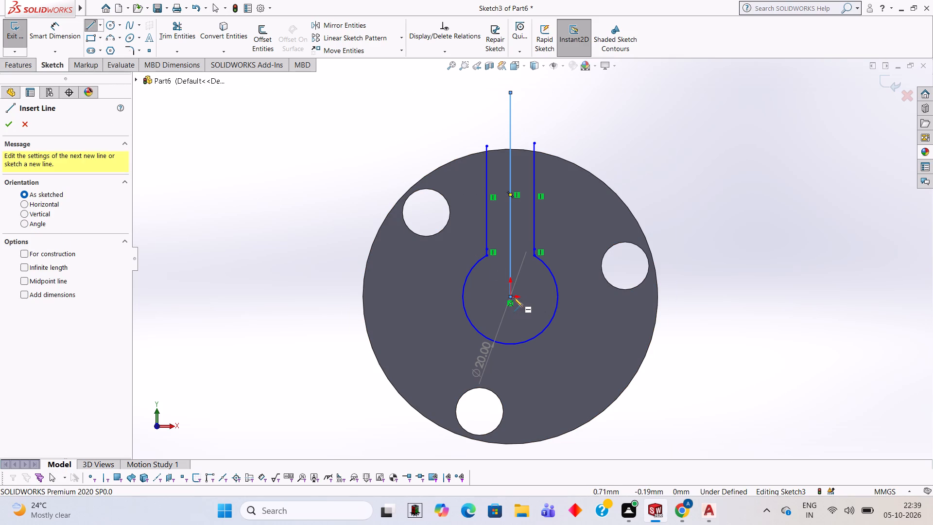
{"action": "left_click", "coordinate": [511, 297]}
{"action": "left_click", "coordinate": [354, 420]}
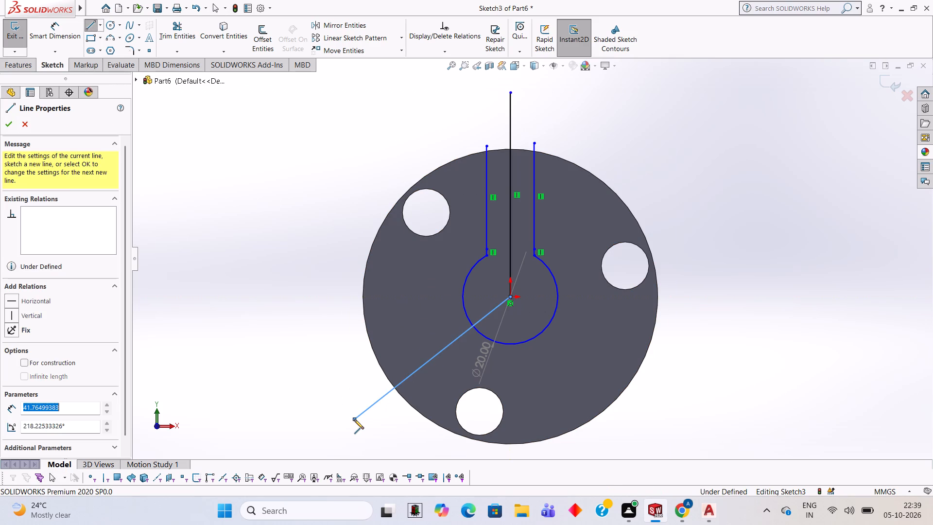
{"action": "key", "text": "Escape"}
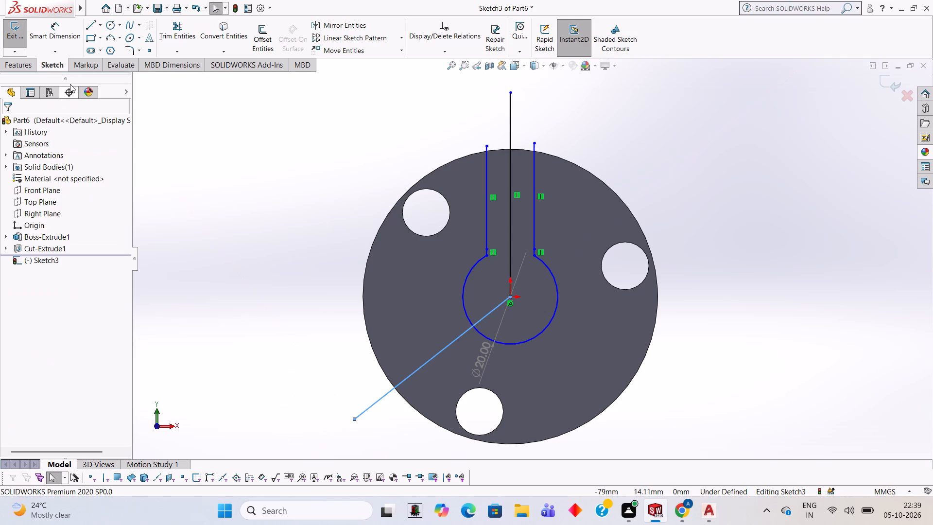
Dimension the sloping line's angle below the horizontal through the origin and set it to 20°.
{"action": "left_click", "coordinate": [62, 35]}
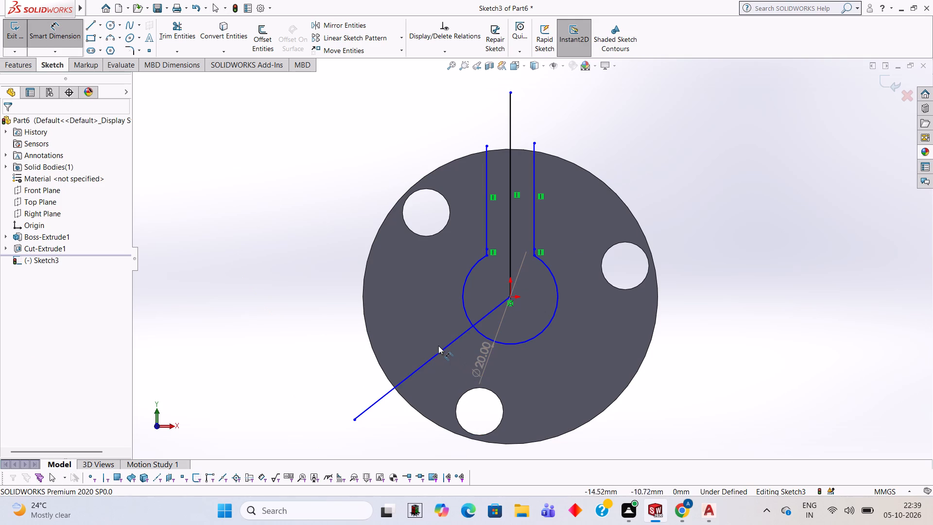
{"action": "left_click", "coordinate": [443, 348]}
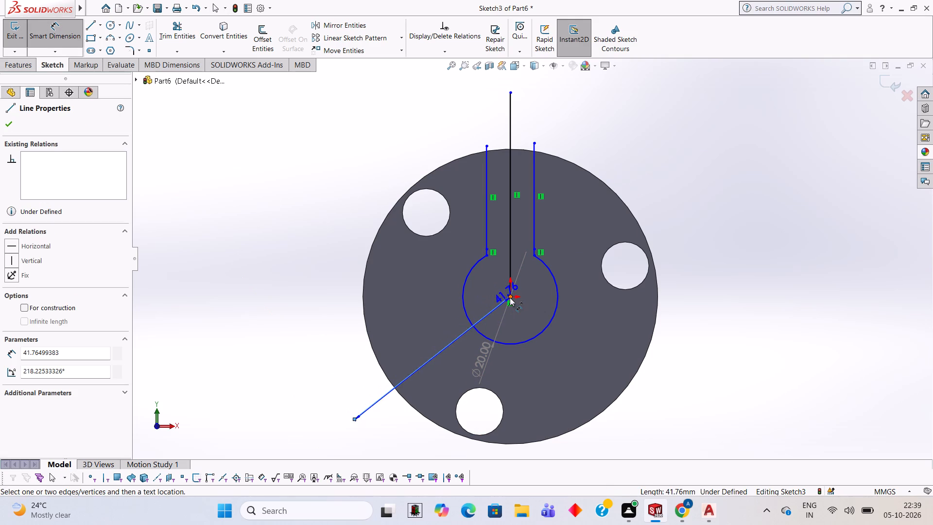
{"action": "left_click", "coordinate": [511, 297]}
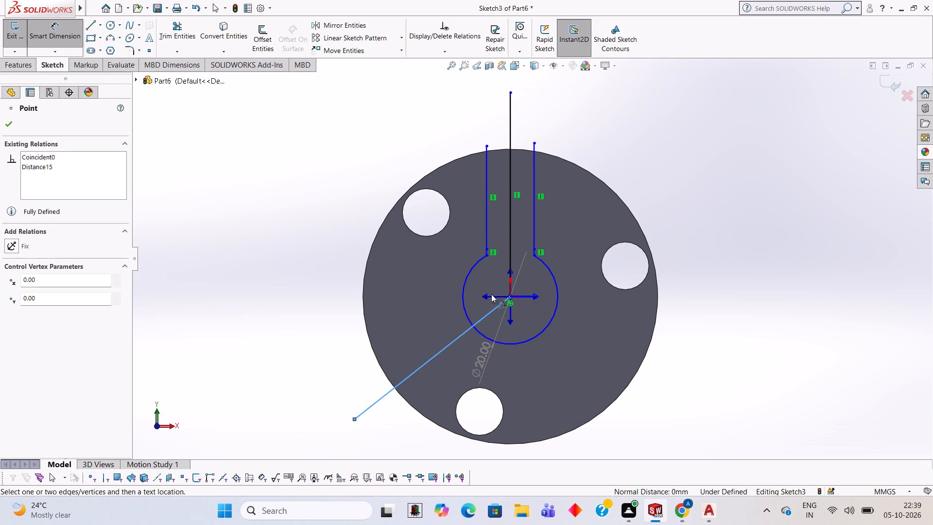
{"action": "left_click", "coordinate": [489, 294]}
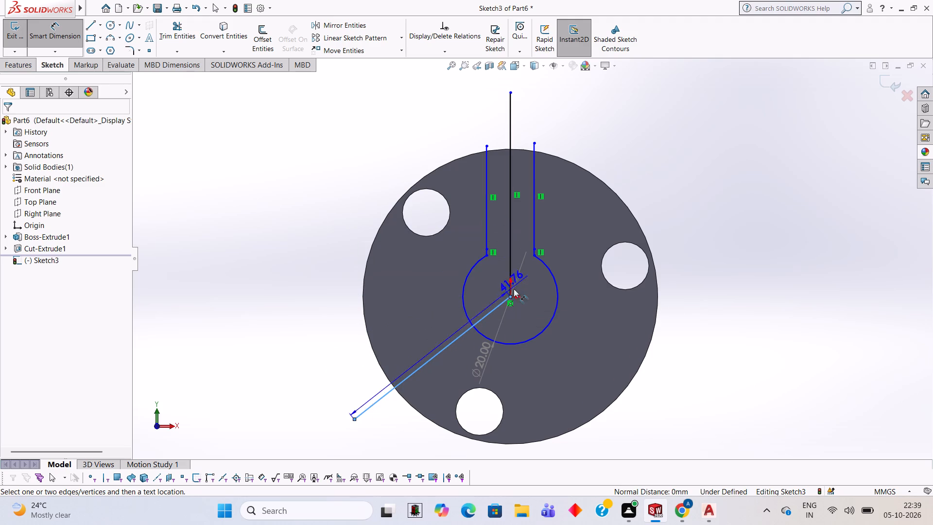
{"action": "left_click", "coordinate": [511, 297]}
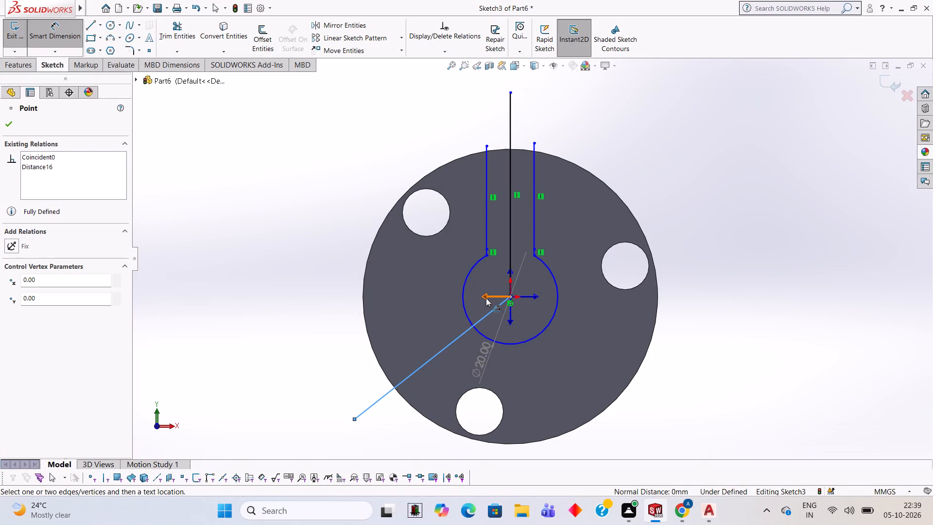
{"action": "left_click", "coordinate": [486, 298]}
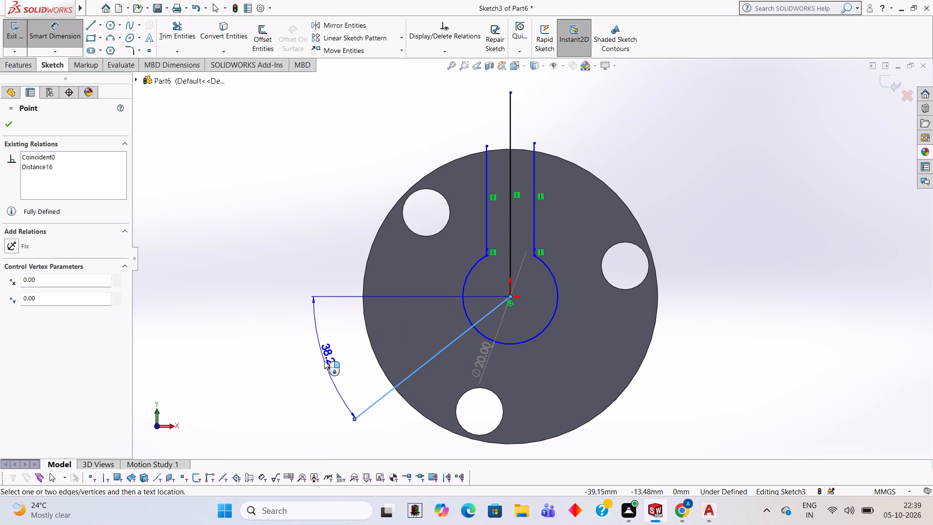
{"action": "left_click", "coordinate": [324, 361]}
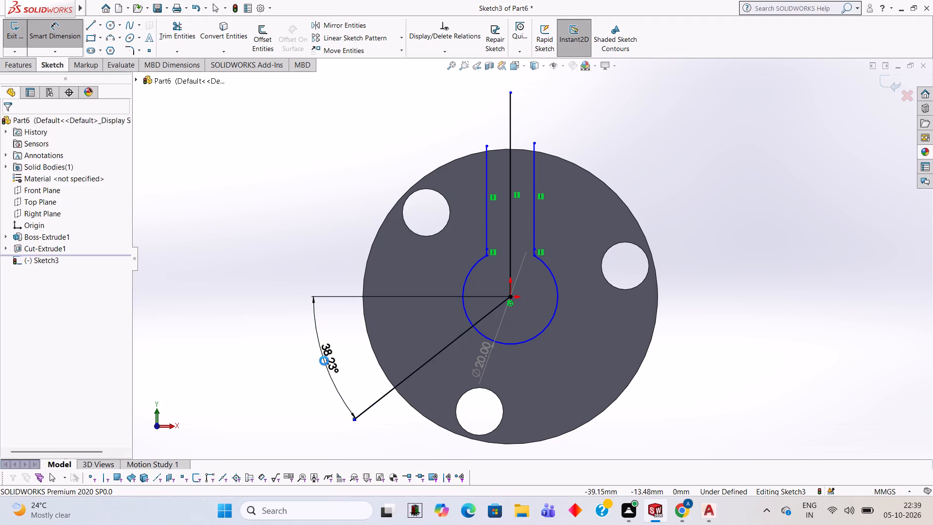
{"action": "type", "text": "20"}
{"action": "key", "text": "Return"}
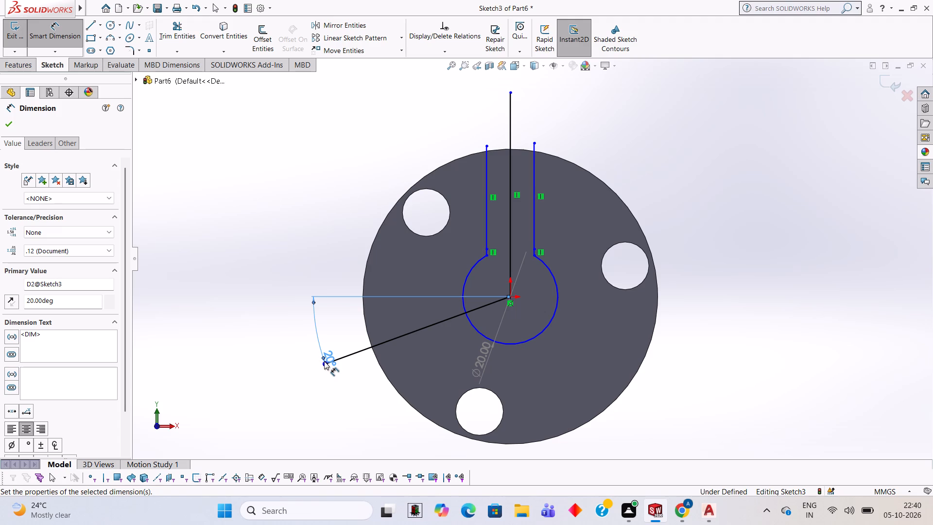
From the sloping line's crossing with the circle, sketch a 5 mm perpendicular line upward, then a parallel line about 42.2 mm long past the disc's edge.
{"action": "key", "text": "Escape"}
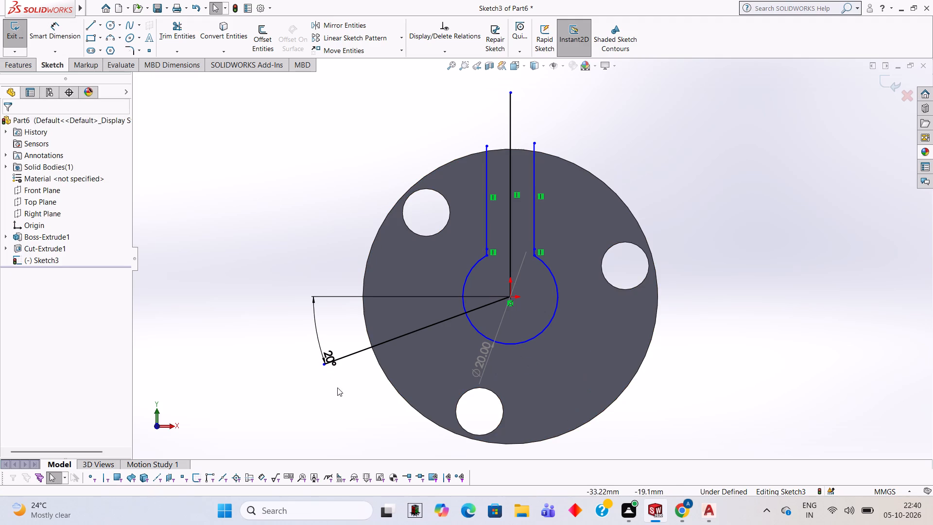
{"action": "left_click", "coordinate": [92, 24]}
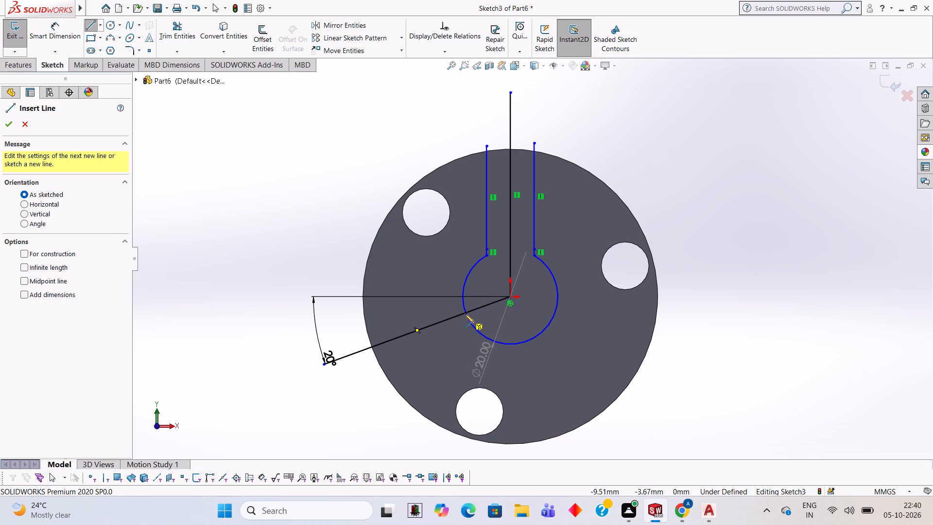
{"action": "left_click", "coordinate": [465, 313]}
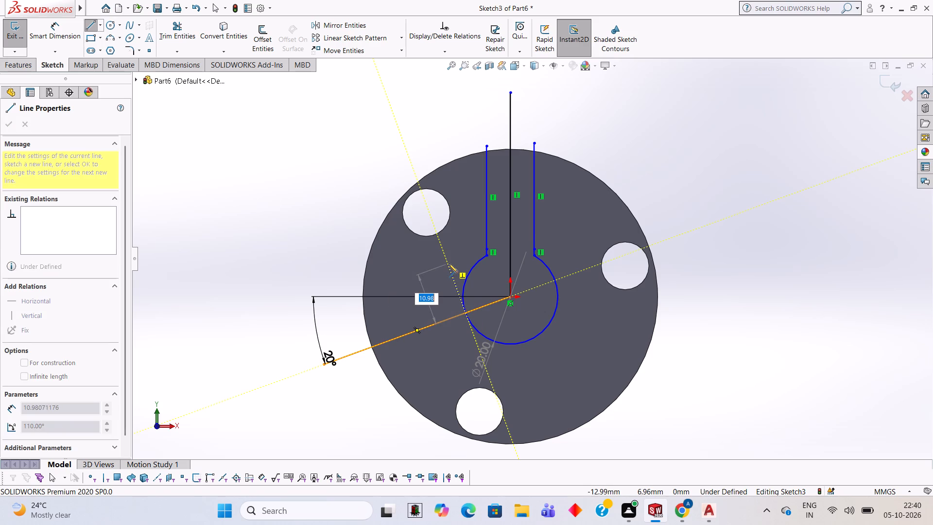
{"action": "key", "text": "5"}
{"action": "key", "text": "Return"}
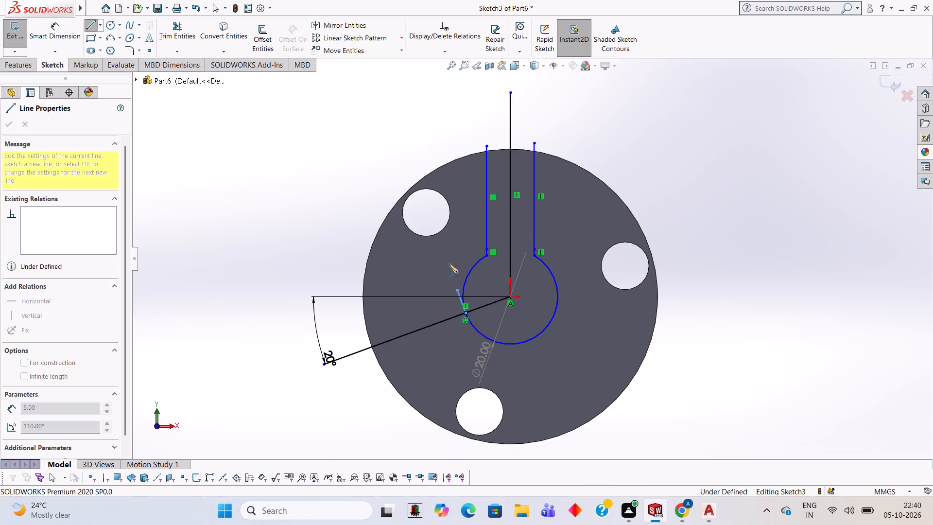
{"action": "left_click", "coordinate": [269, 360]}
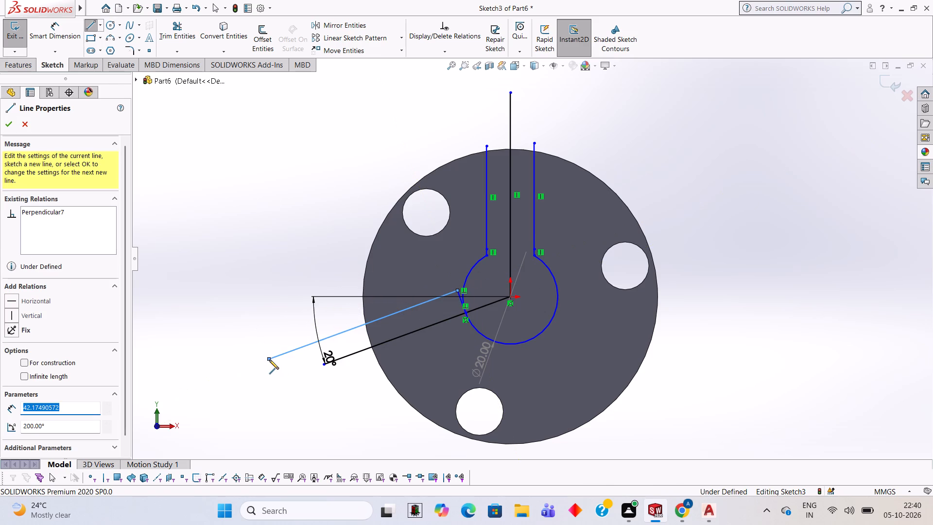
{"action": "key", "text": "Escape"}
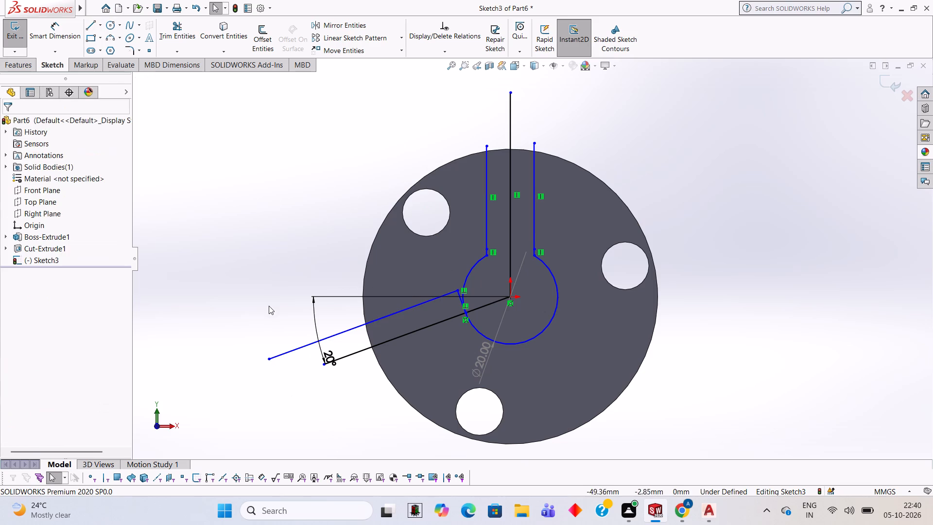
From the same crossing, sketch a 5 mm perpendicular line downward, then a parallel line about 37 mm long past the disc's edge.
{"action": "left_click", "coordinate": [91, 24]}
{"action": "left_click", "coordinate": [466, 312]}
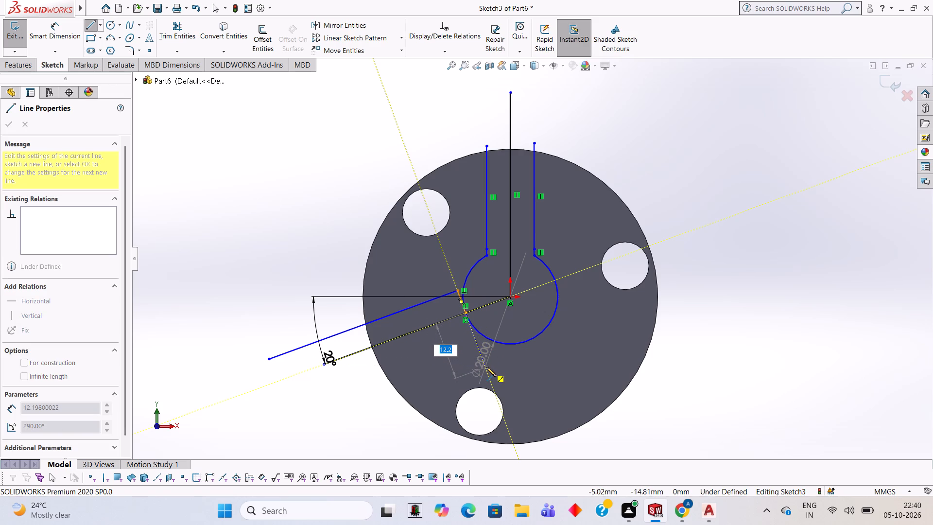
{"action": "key", "text": "5"}
{"action": "key", "text": "Return"}
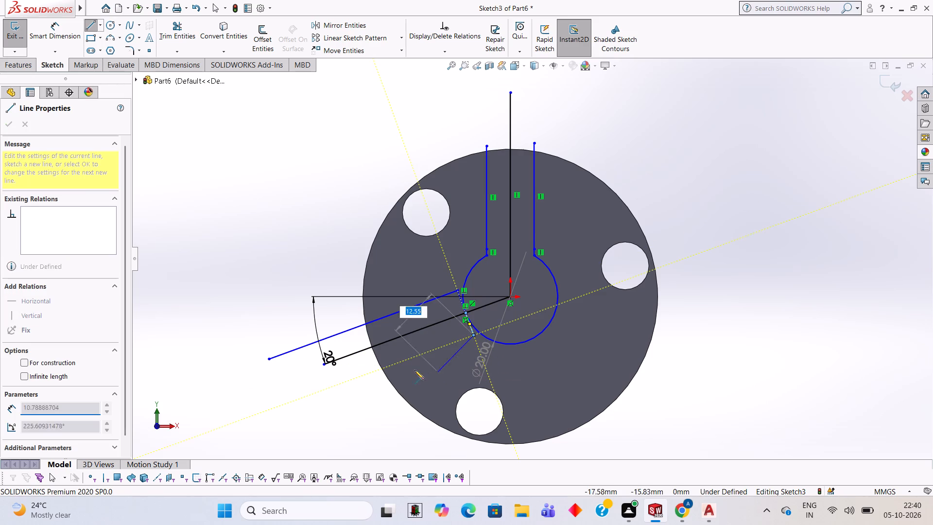
{"action": "left_click", "coordinate": [307, 395]}
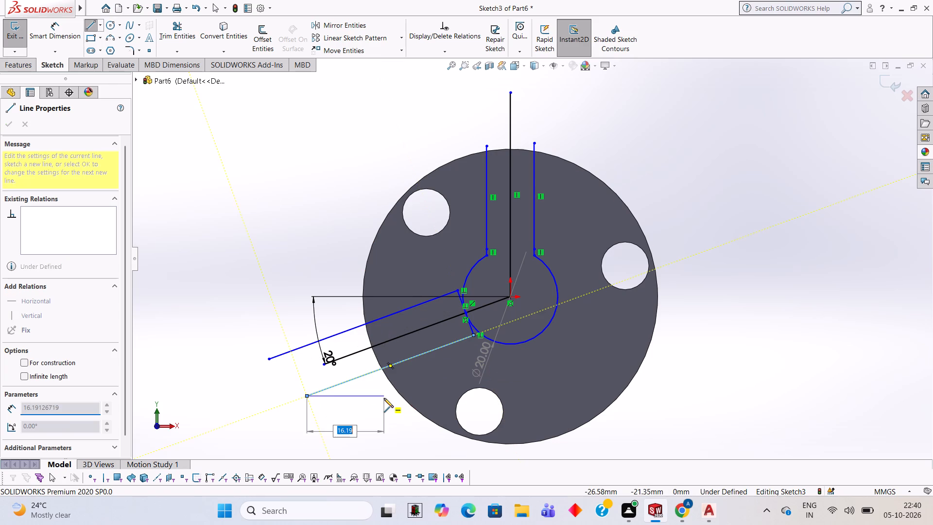
{"action": "key", "text": "Escape"}
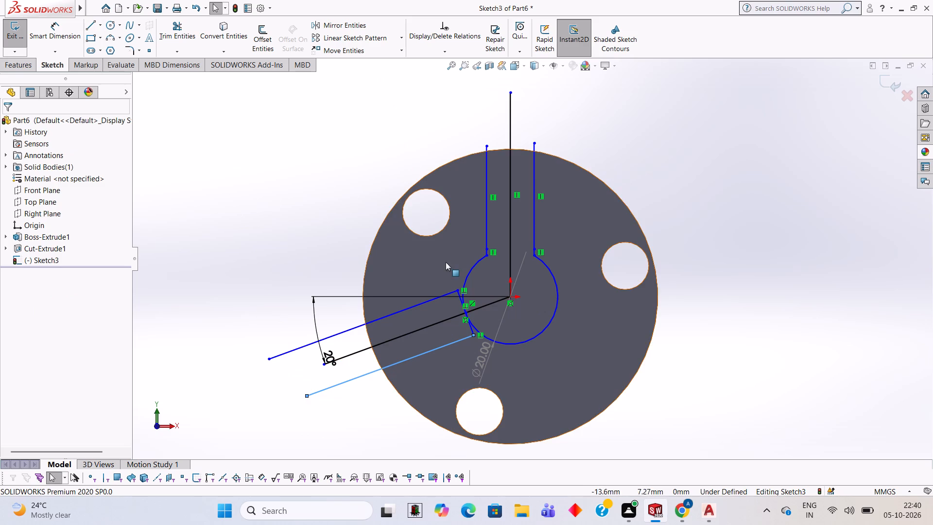
Extend both sloping slot sides into the central circle with parallel lines, about 10.4 mm long on the upper side and 9.3 mm on the lower.
{"action": "scroll", "coordinate": [464, 294], "scroll_direction": "down", "scroll_amount": 1}
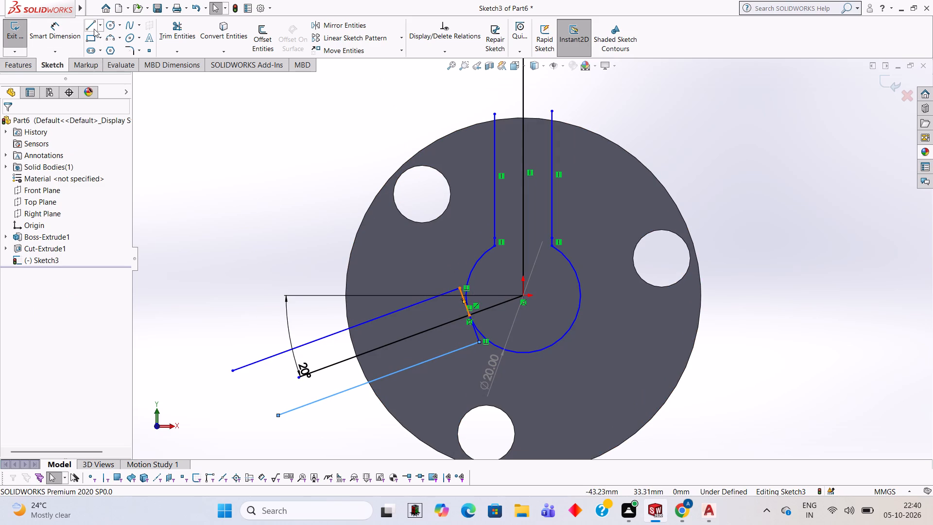
{"action": "left_click", "coordinate": [94, 29]}
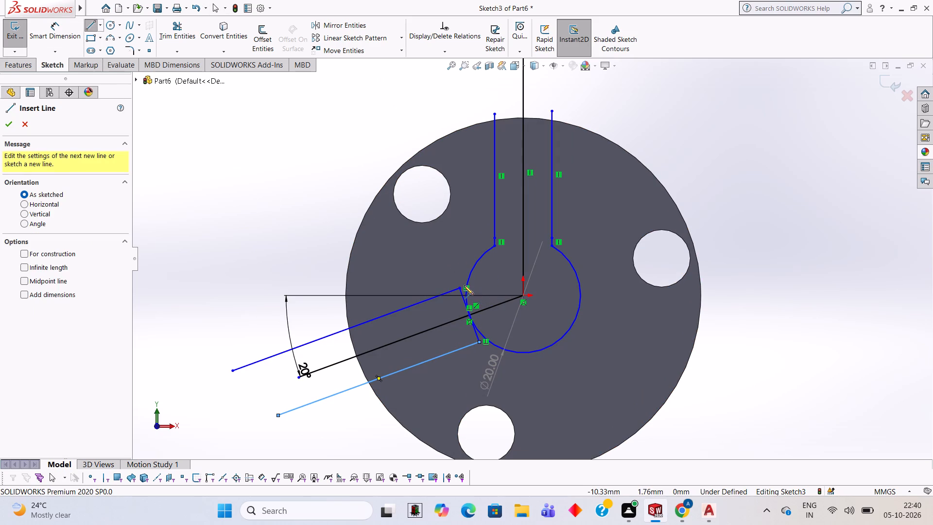
{"action": "left_click", "coordinate": [458, 288]}
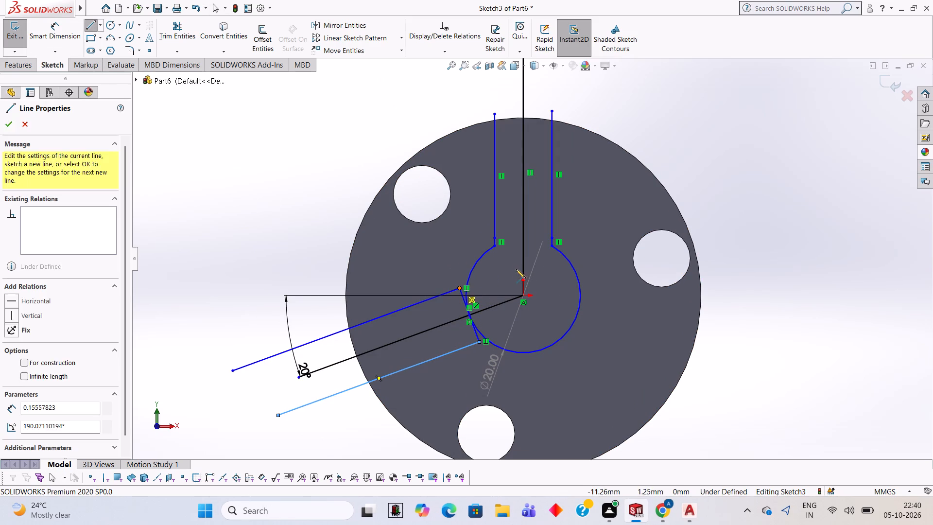
{"action": "left_click", "coordinate": [516, 268]}
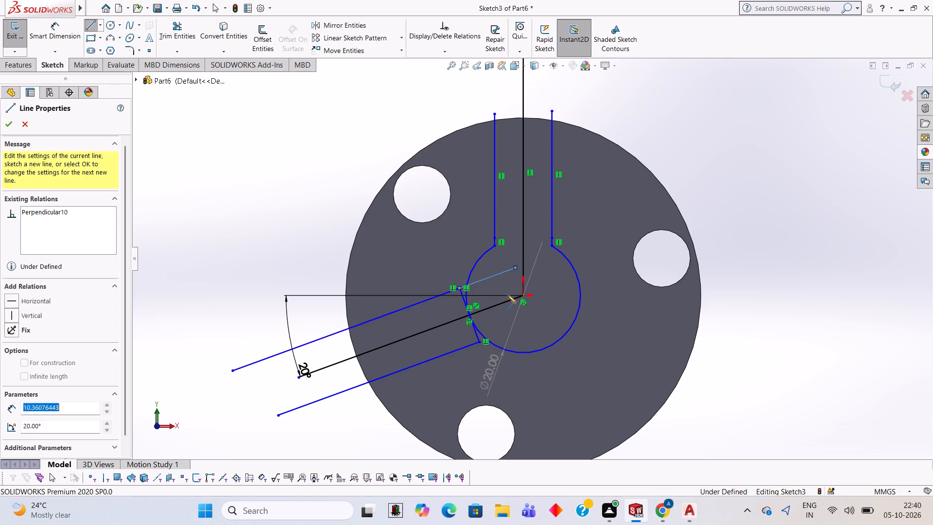
{"action": "key", "text": "Escape"}
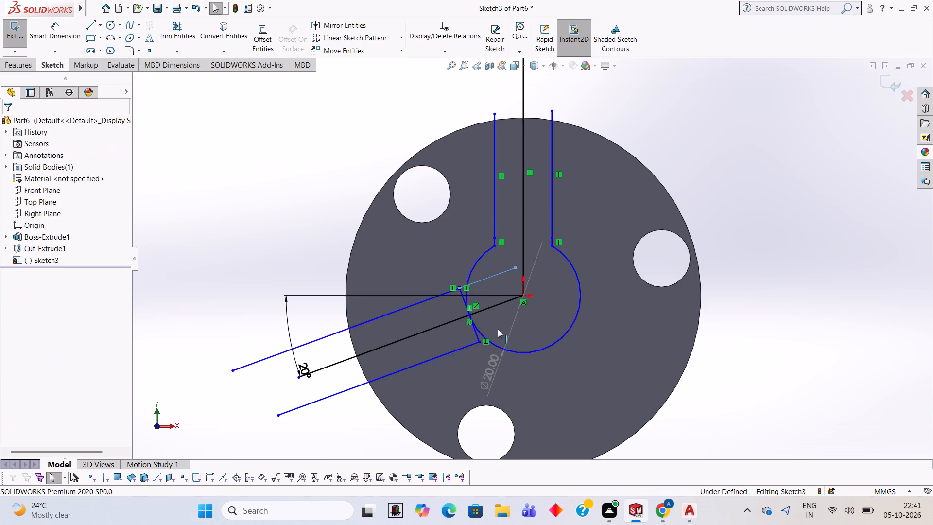
{"action": "left_click", "coordinate": [94, 24]}
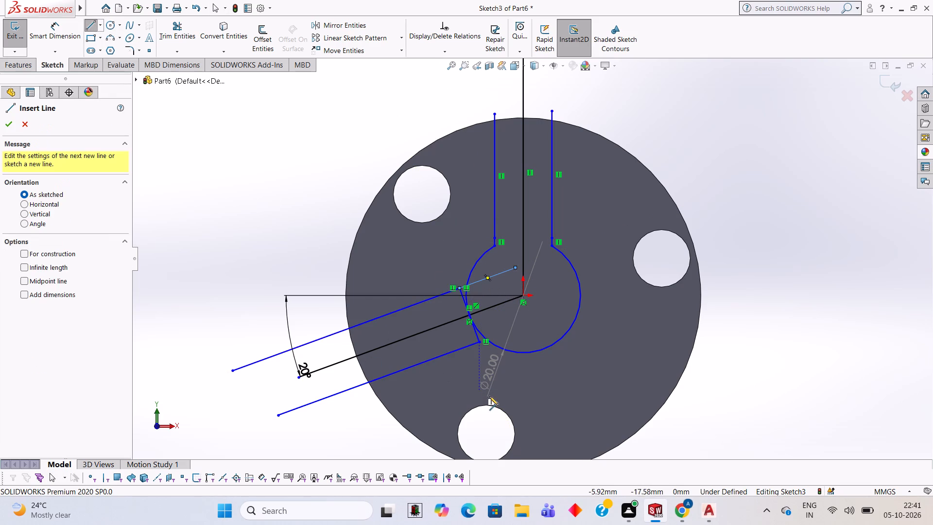
{"action": "left_click", "coordinate": [480, 341]}
{"action": "left_click", "coordinate": [529, 323]}
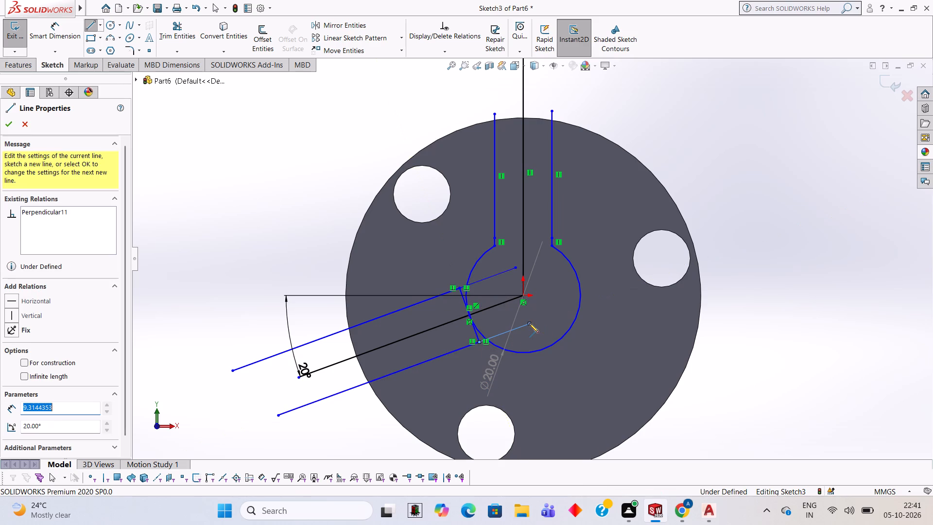
Trim the arc between the sloping slot sides, their ends inside the circle, both 5 mm lines and the sloping centre line.
{"action": "left_click", "coordinate": [194, 27]}
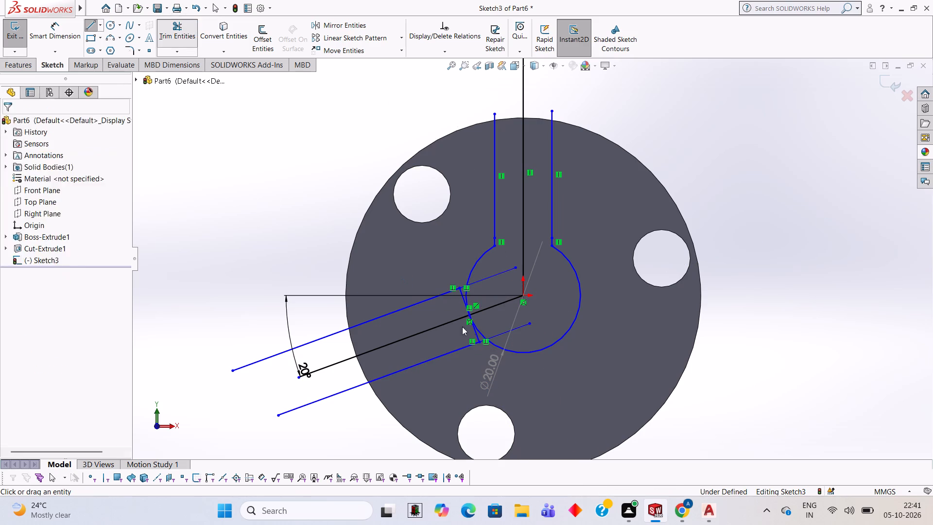
{"action": "left_click", "coordinate": [467, 292]}
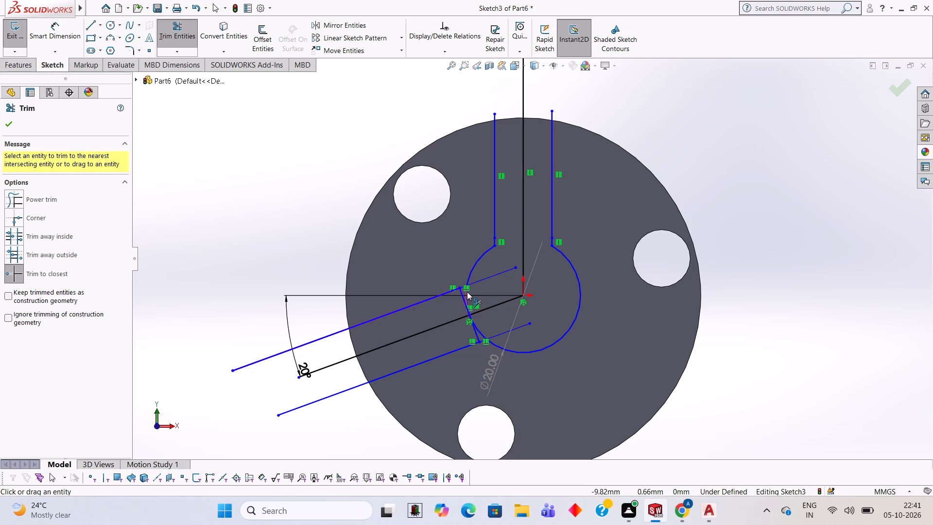
{"action": "left_click", "coordinate": [500, 275]}
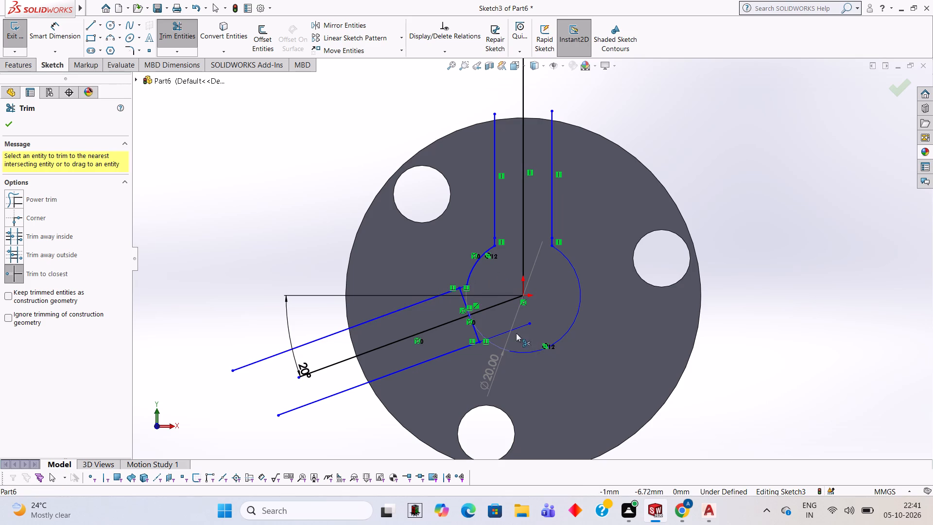
{"action": "left_click", "coordinate": [511, 330]}
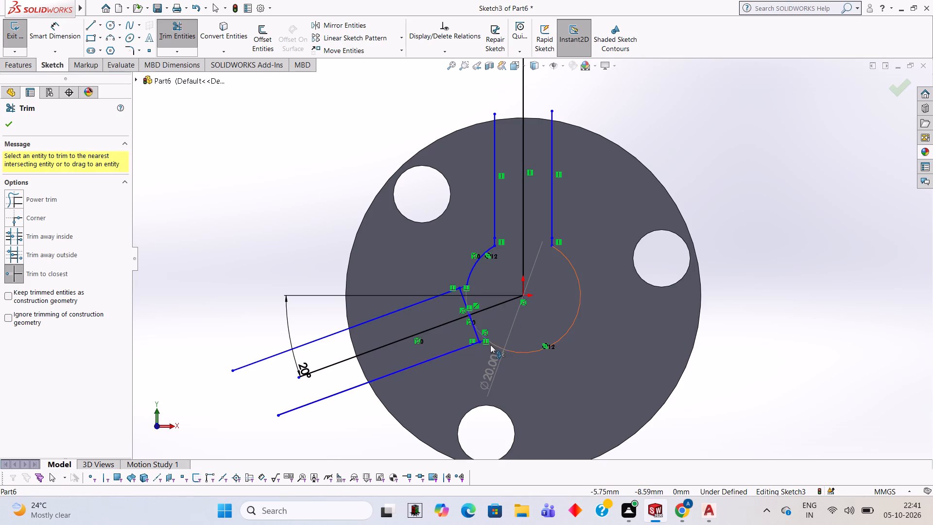
{"action": "left_click", "coordinate": [474, 330]}
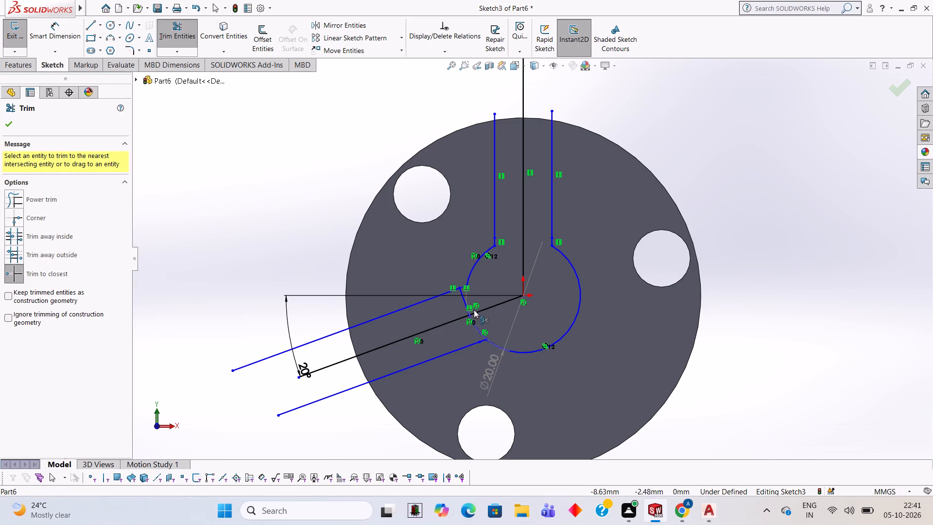
{"action": "left_click", "coordinate": [463, 294]}
{"action": "left_click", "coordinate": [481, 312]}
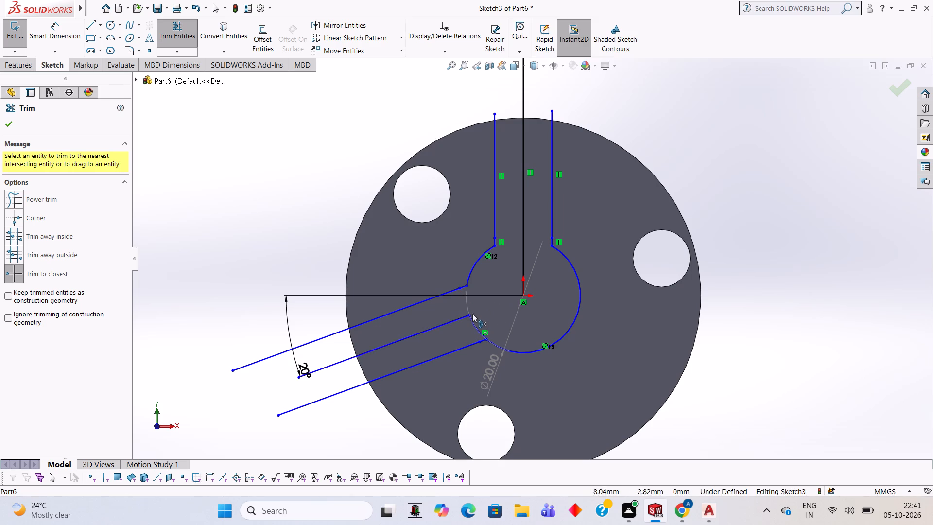
{"action": "left_click", "coordinate": [435, 325]}
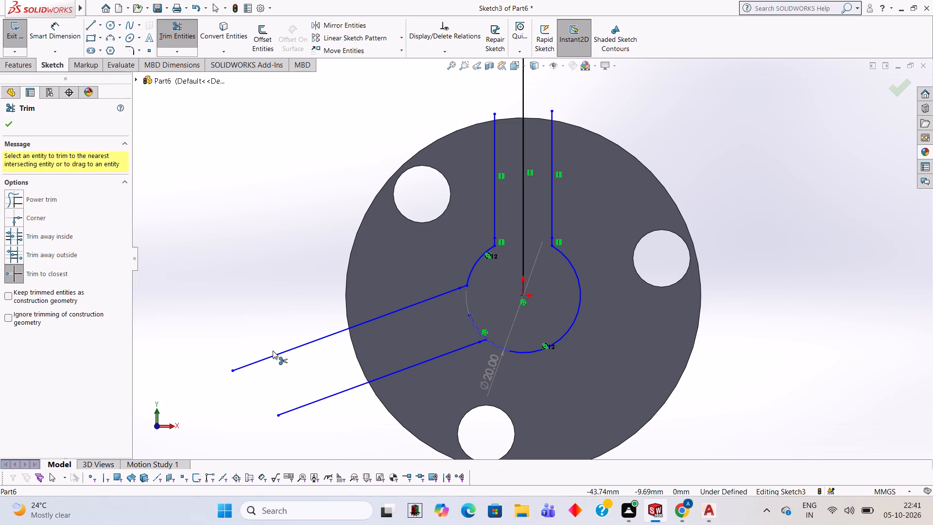
{"action": "left_click", "coordinate": [473, 320]}
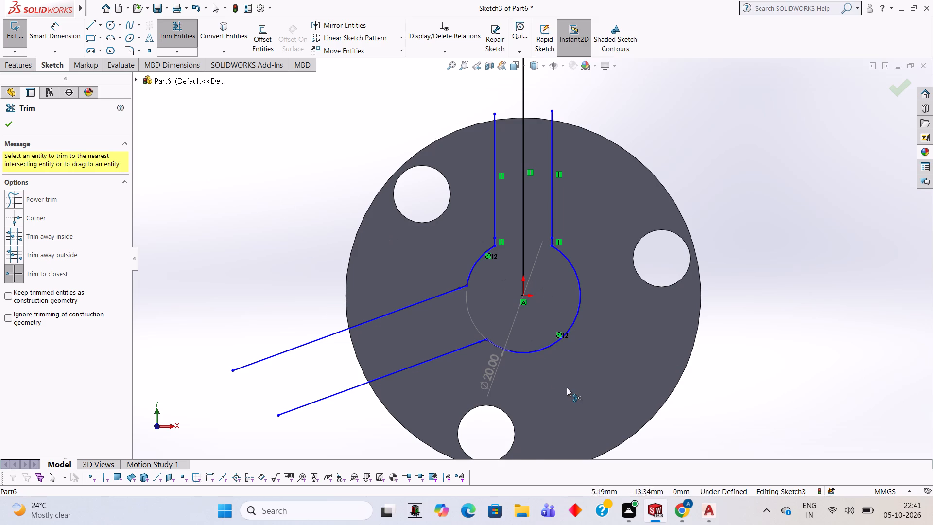
Sketch a vertical line about 31.7 mm long from the origin down past the disc's lower edge.
{"action": "scroll", "coordinate": [567, 387], "scroll_direction": "up", "scroll_amount": 2}
{"action": "scroll", "coordinate": [561, 367], "scroll_direction": "down", "scroll_amount": 2}
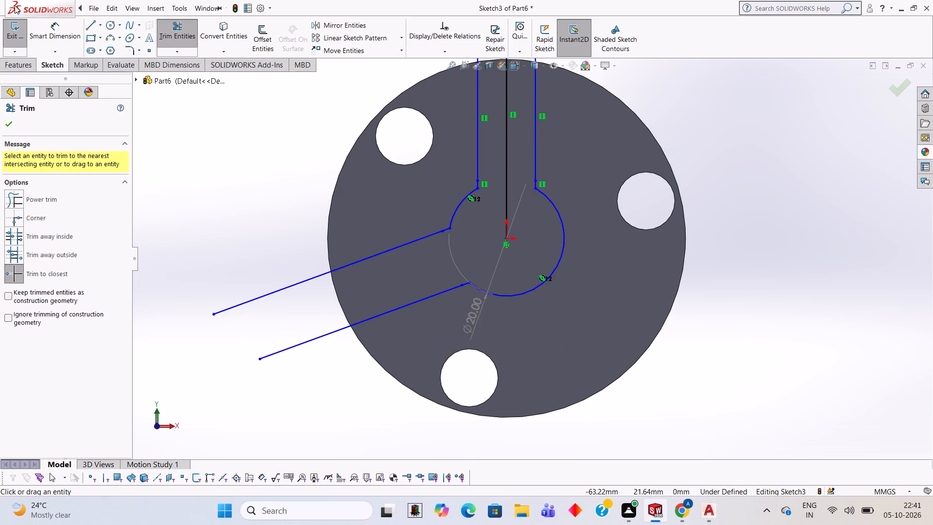
{"action": "left_click", "coordinate": [90, 26]}
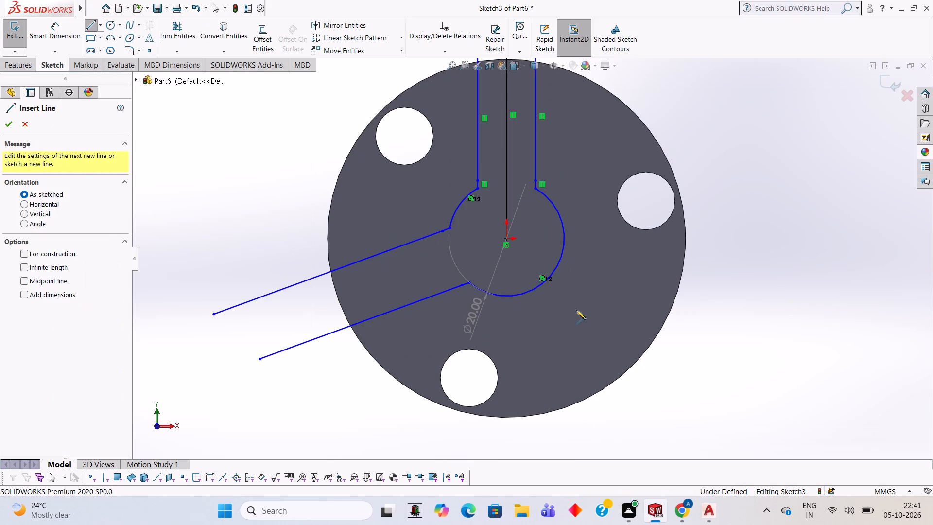
{"action": "left_click", "coordinate": [506, 241]}
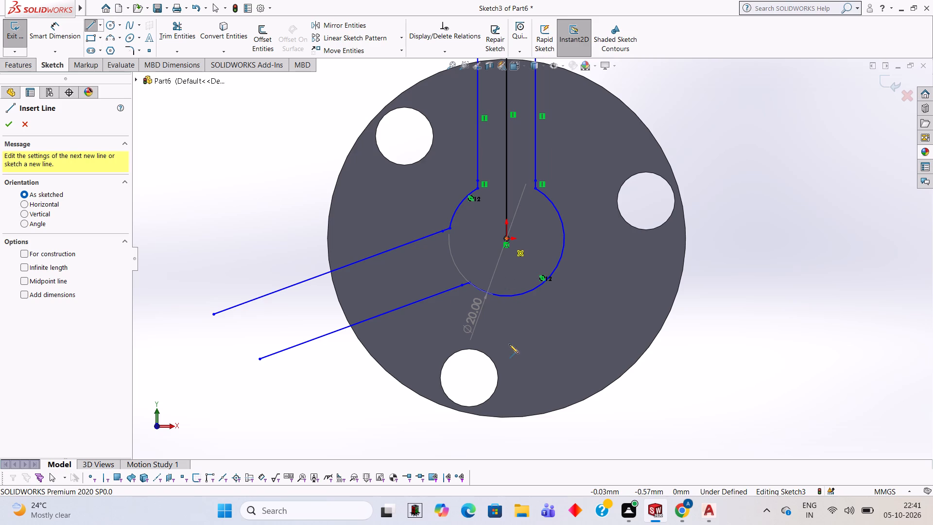
{"action": "left_click", "coordinate": [505, 421]}
{"action": "key", "text": "Escape"}
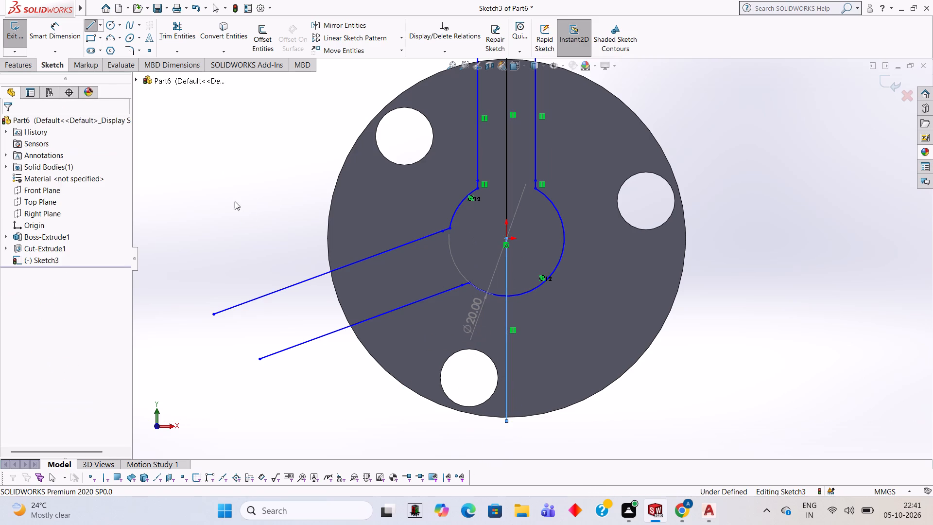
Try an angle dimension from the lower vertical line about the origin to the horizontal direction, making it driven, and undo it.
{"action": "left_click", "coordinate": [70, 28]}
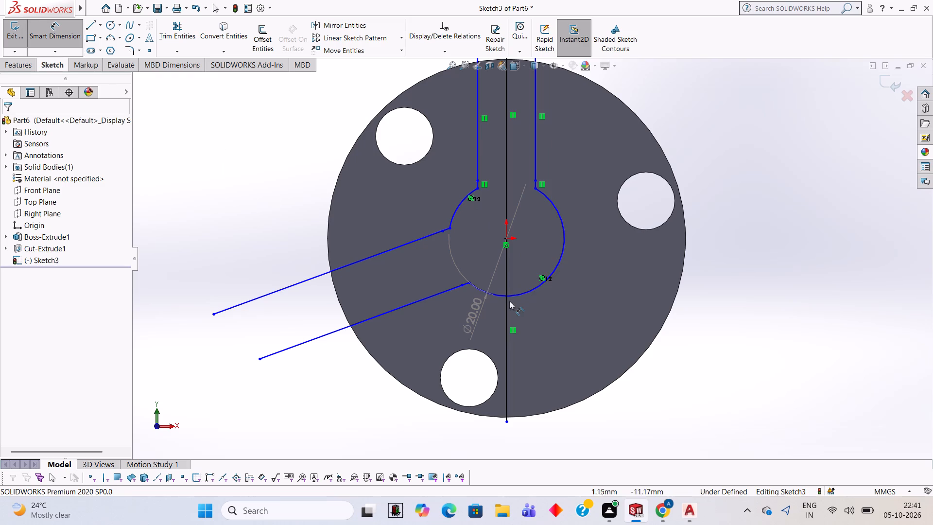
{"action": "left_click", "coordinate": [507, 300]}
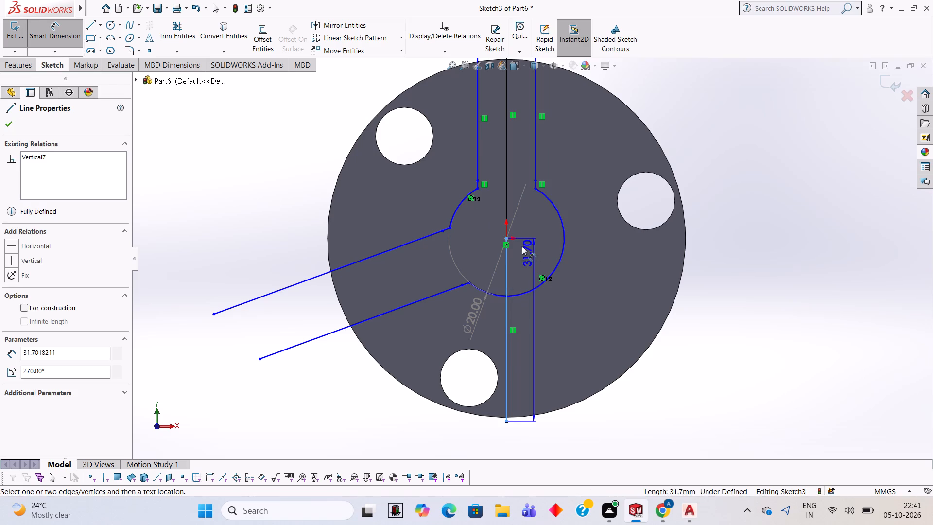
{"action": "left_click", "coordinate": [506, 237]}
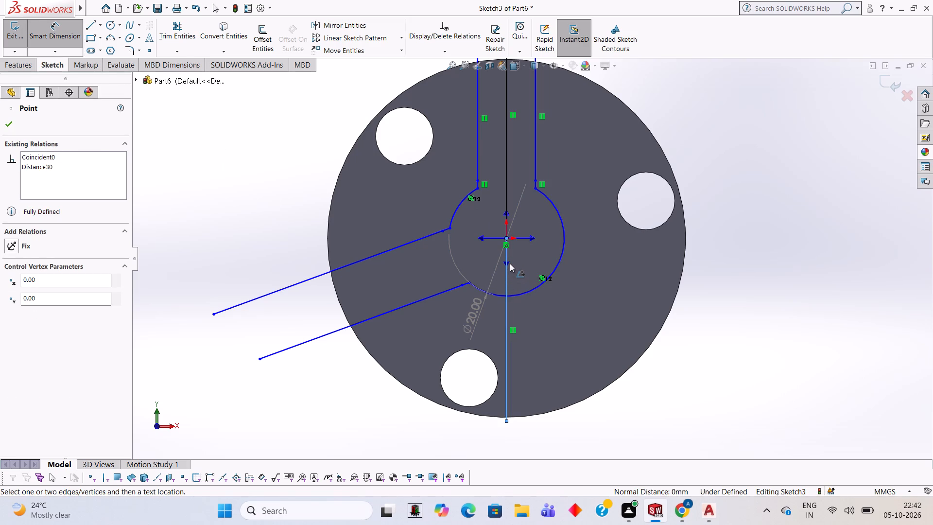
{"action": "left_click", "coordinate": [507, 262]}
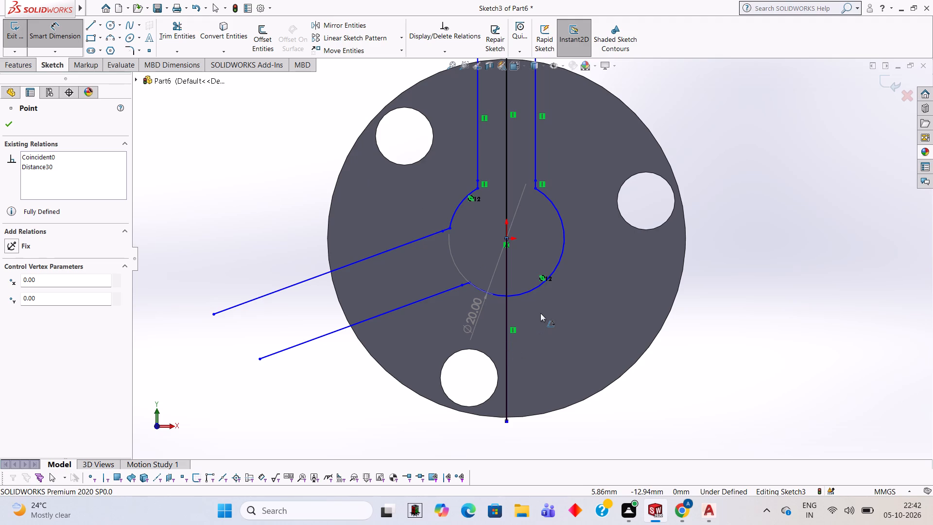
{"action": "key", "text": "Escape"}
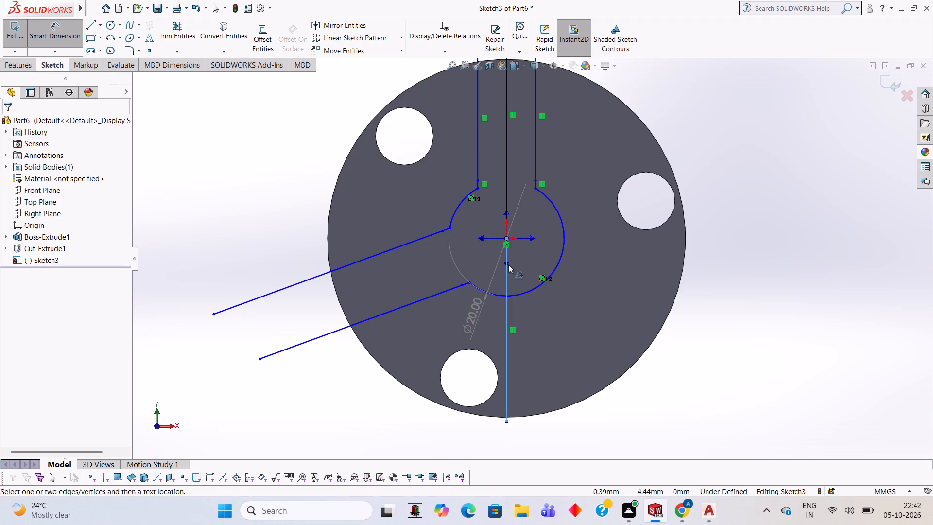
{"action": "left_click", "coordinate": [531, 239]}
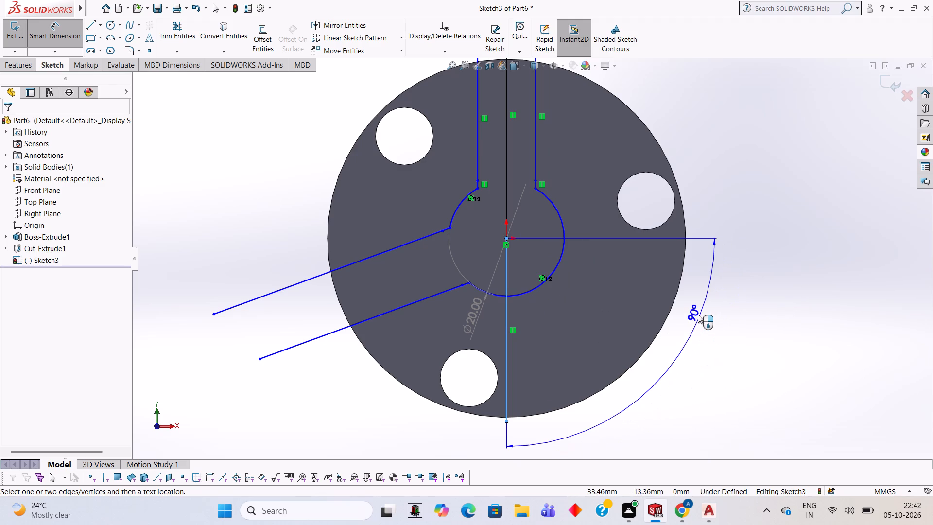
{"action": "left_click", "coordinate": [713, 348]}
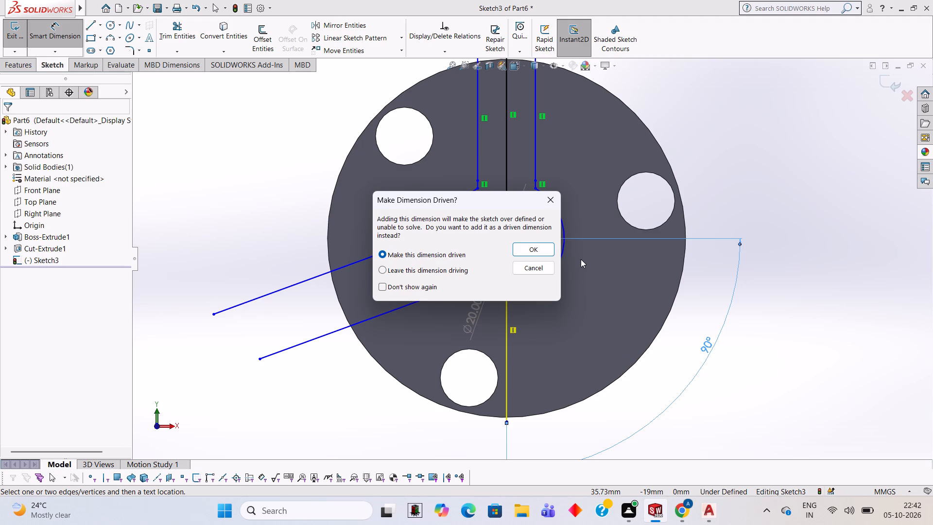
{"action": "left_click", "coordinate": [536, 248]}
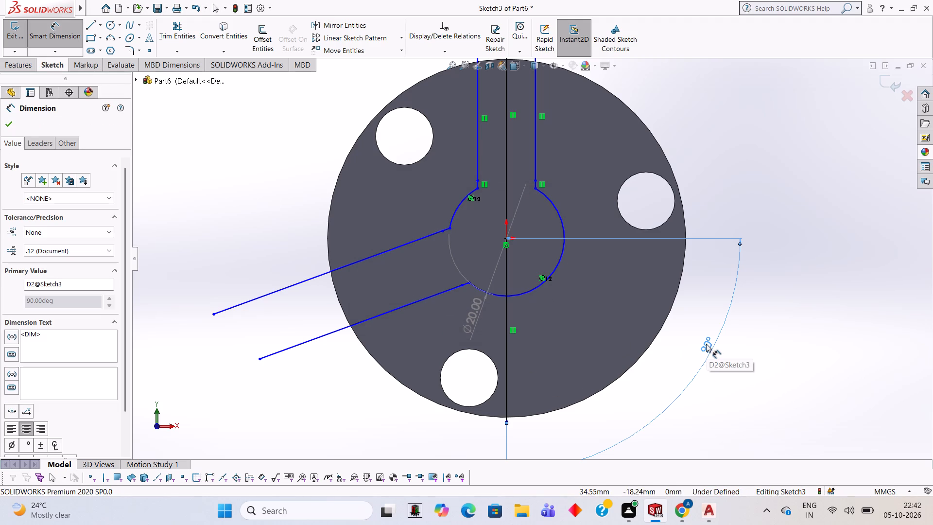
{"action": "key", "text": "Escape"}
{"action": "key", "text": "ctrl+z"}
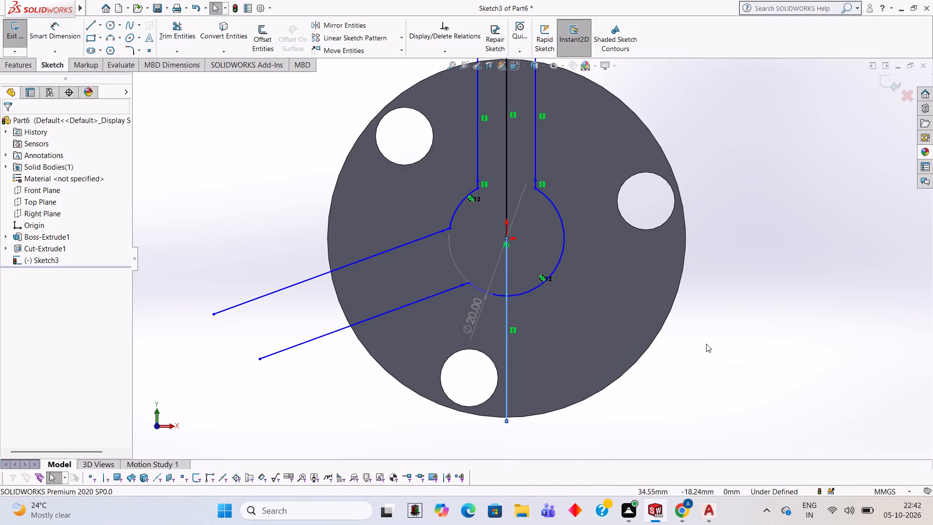
Sketch a horizontal line from the origin to the right, ending just past the disc's edge.
{"action": "left_click", "coordinate": [93, 24]}
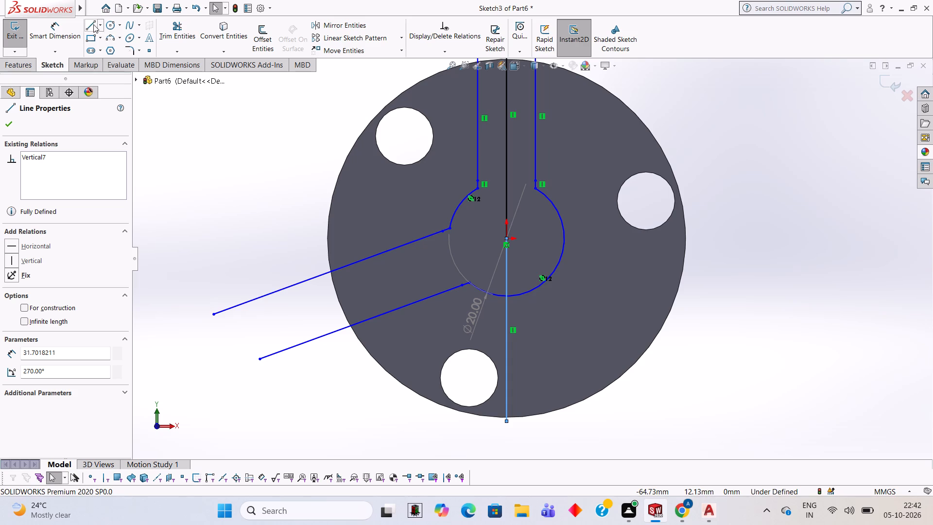
{"action": "left_click", "coordinate": [506, 239]}
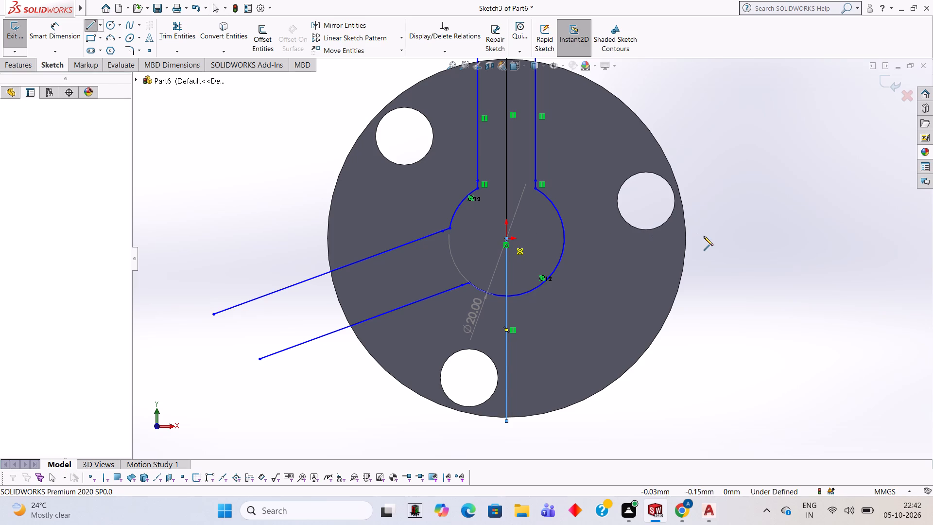
{"action": "left_click", "coordinate": [706, 237]}
{"action": "key", "text": "Escape"}
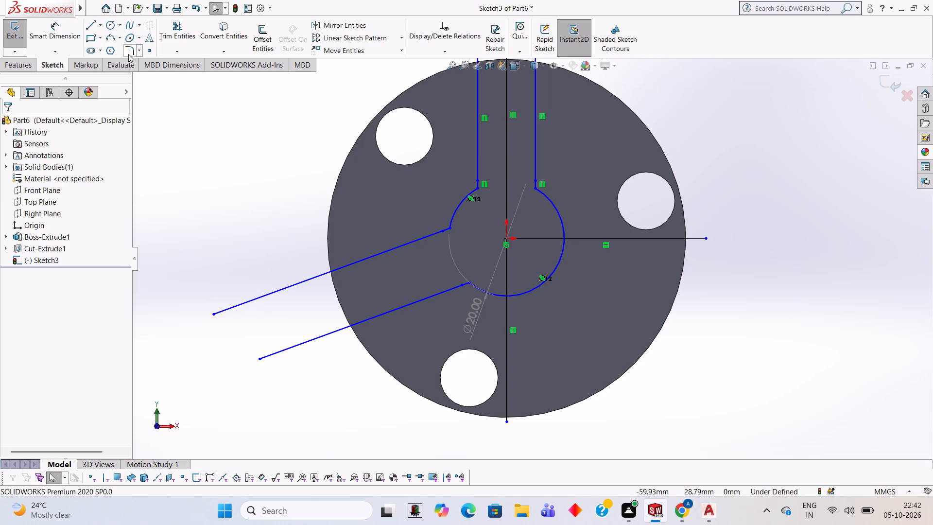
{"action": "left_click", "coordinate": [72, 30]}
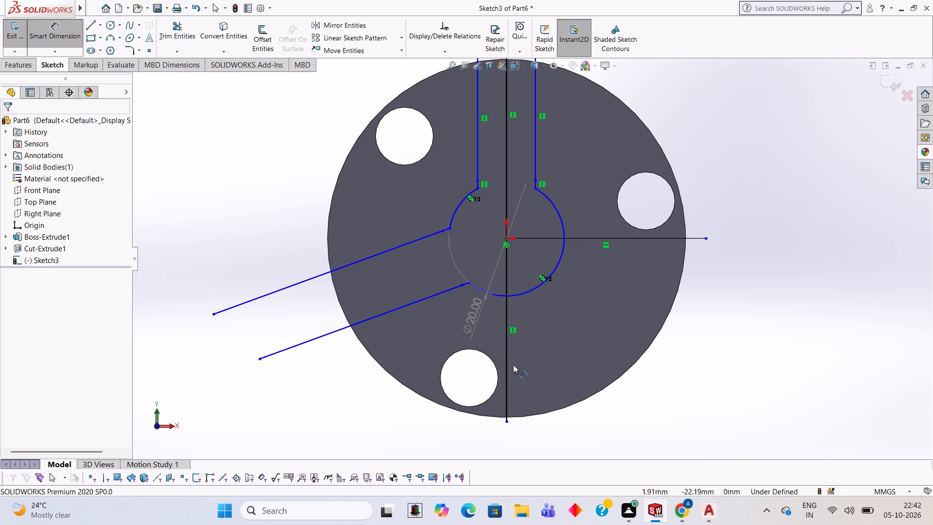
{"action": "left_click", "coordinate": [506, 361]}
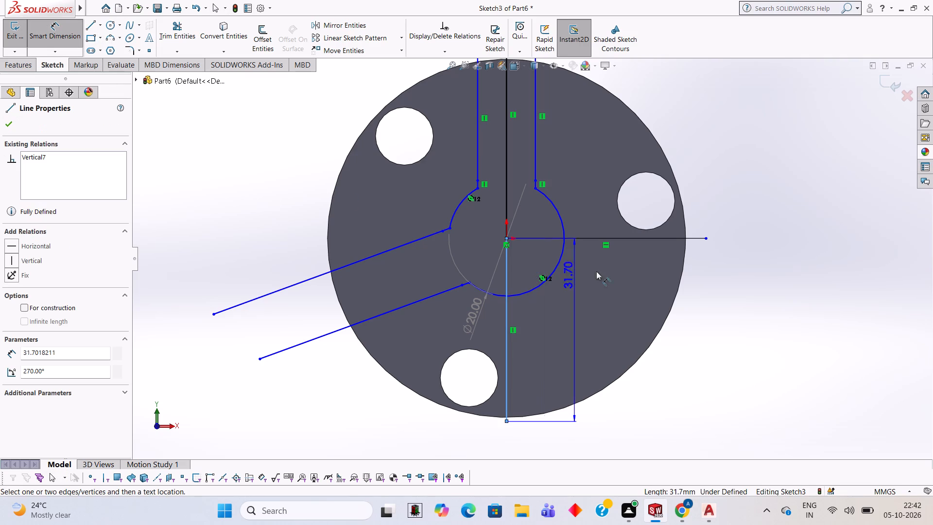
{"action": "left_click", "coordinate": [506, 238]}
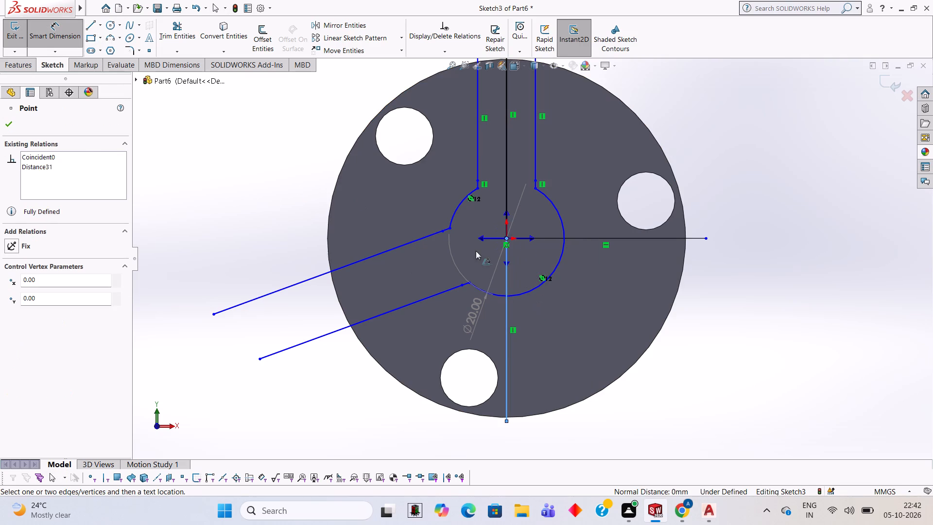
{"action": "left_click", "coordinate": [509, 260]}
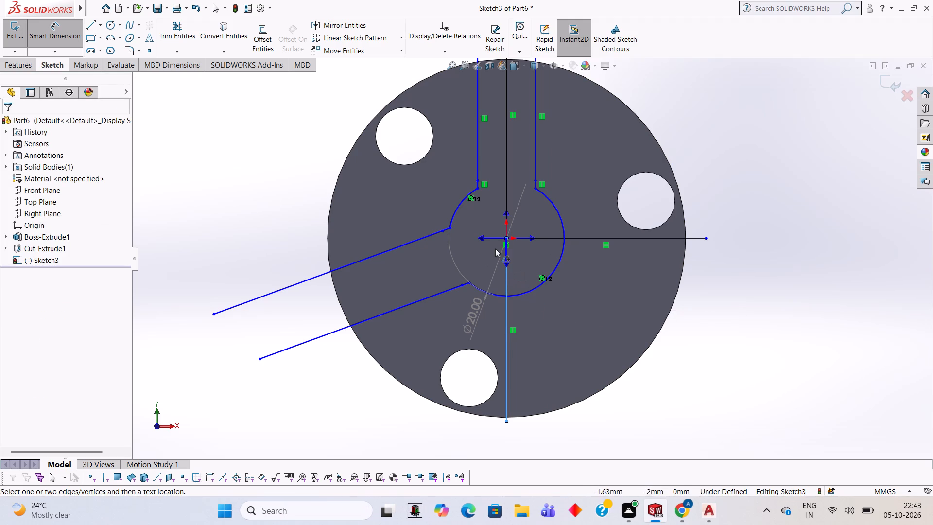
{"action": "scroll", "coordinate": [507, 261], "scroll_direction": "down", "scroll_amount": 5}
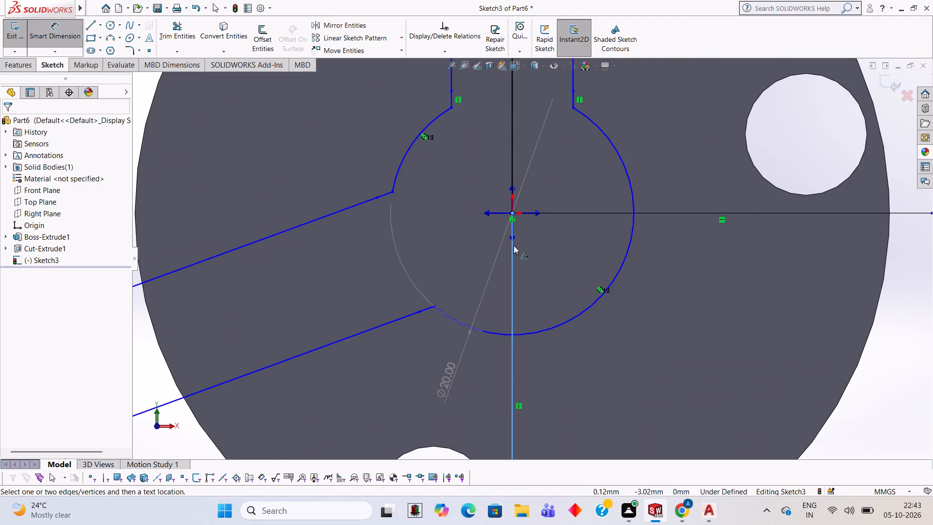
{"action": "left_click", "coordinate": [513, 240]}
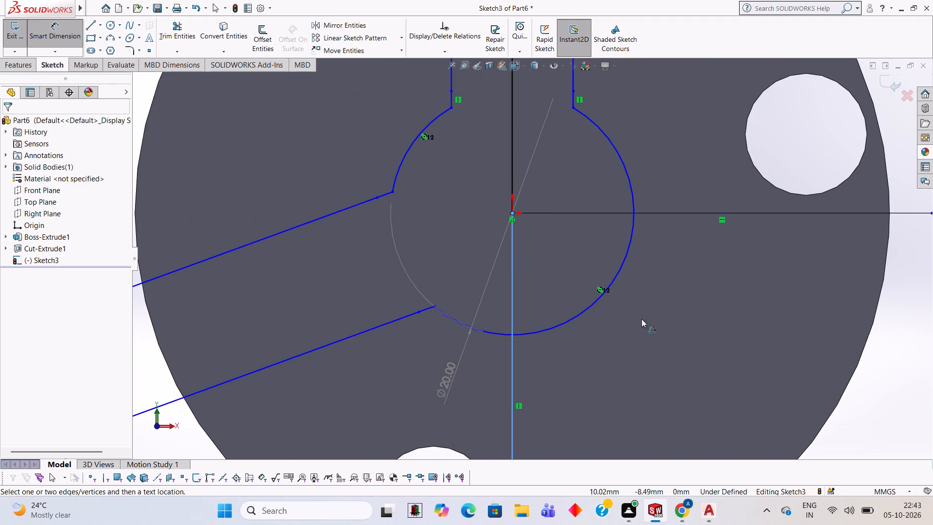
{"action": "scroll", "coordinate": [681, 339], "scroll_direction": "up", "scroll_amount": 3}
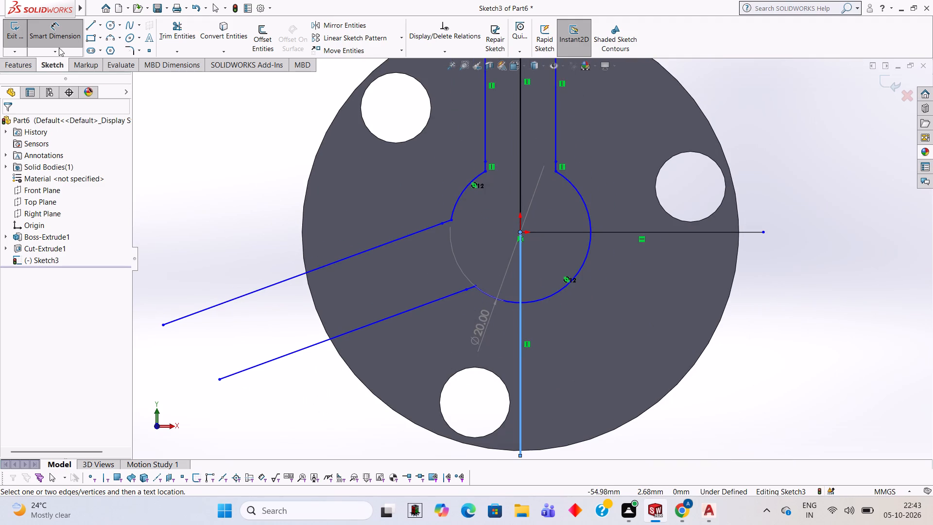
Sketch a line about 37.8 mm long from the origin down to the right past the disc's edge, about 39° from vertical.
{"action": "left_click", "coordinate": [94, 31]}
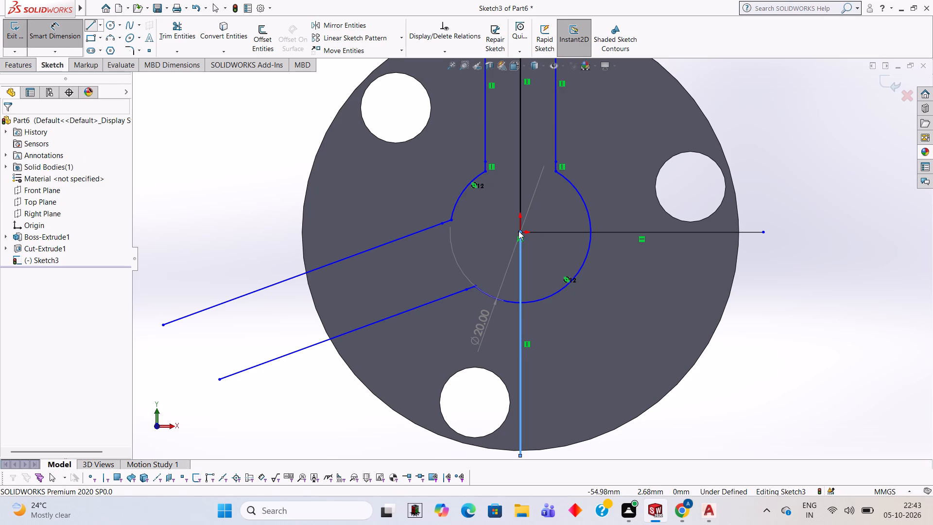
{"action": "left_click", "coordinate": [520, 231]}
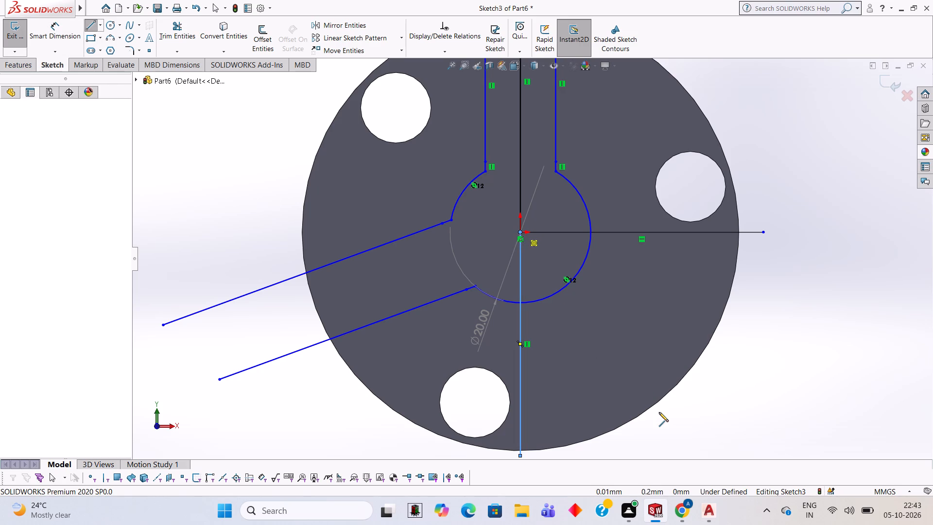
{"action": "left_click", "coordinate": [687, 440]}
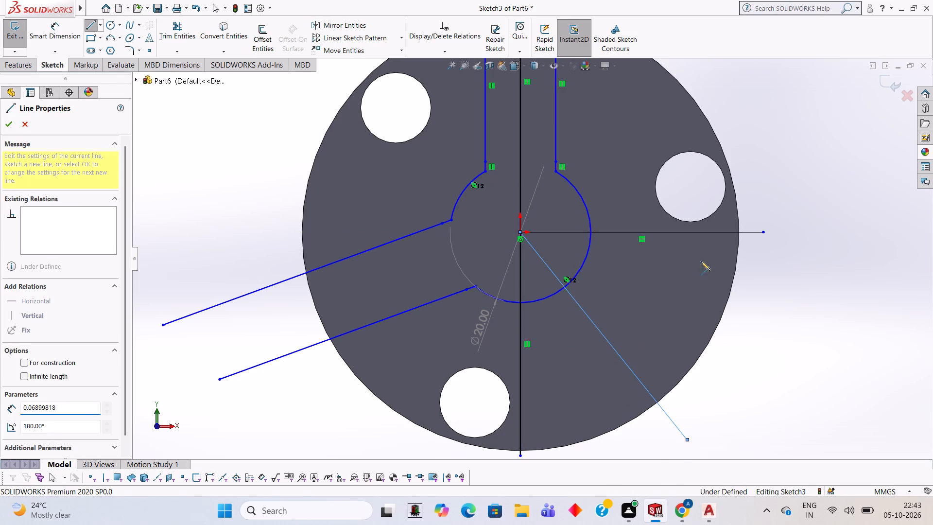
{"action": "key", "text": "Escape"}
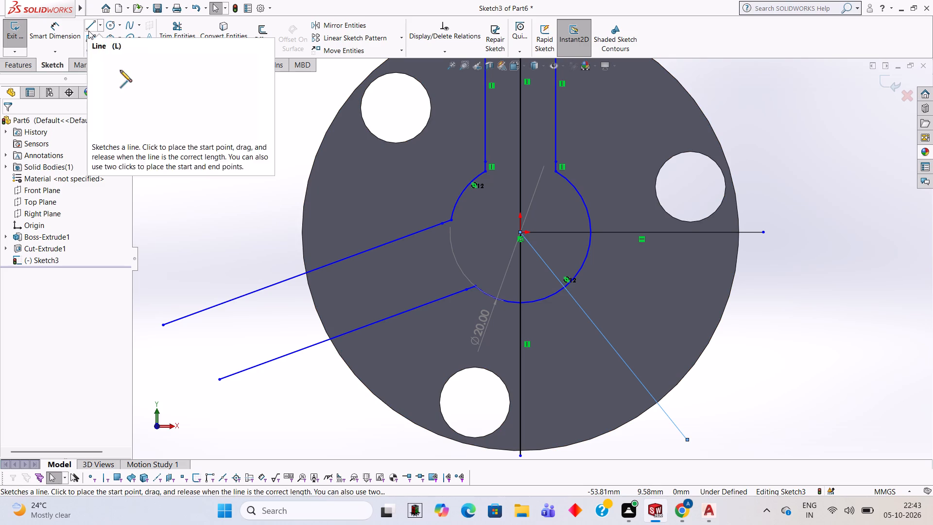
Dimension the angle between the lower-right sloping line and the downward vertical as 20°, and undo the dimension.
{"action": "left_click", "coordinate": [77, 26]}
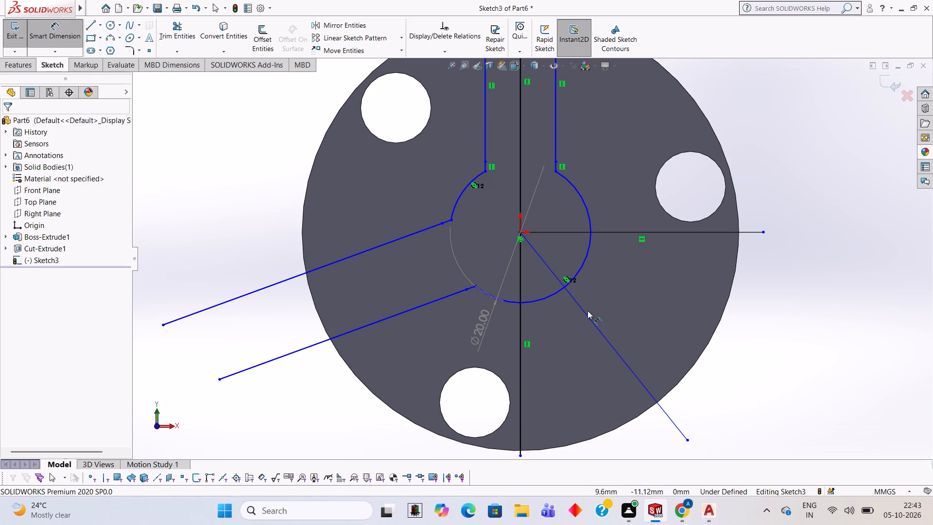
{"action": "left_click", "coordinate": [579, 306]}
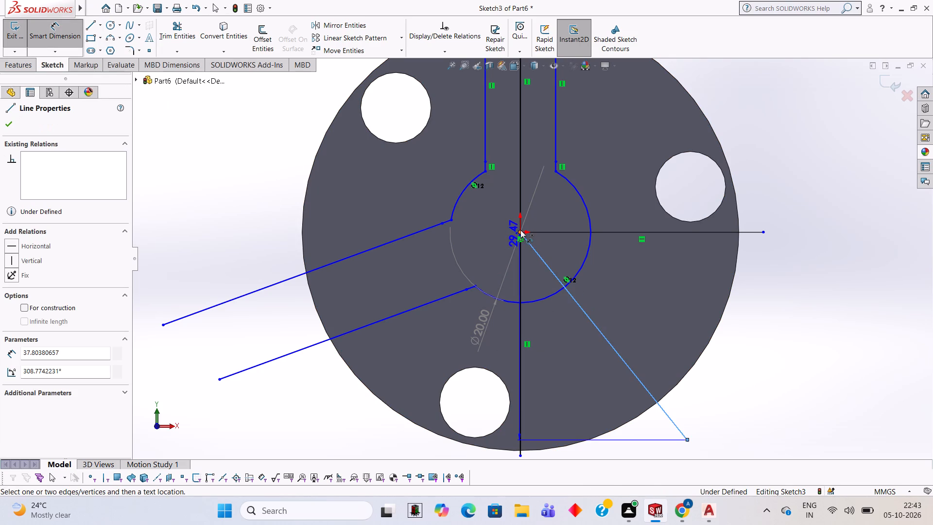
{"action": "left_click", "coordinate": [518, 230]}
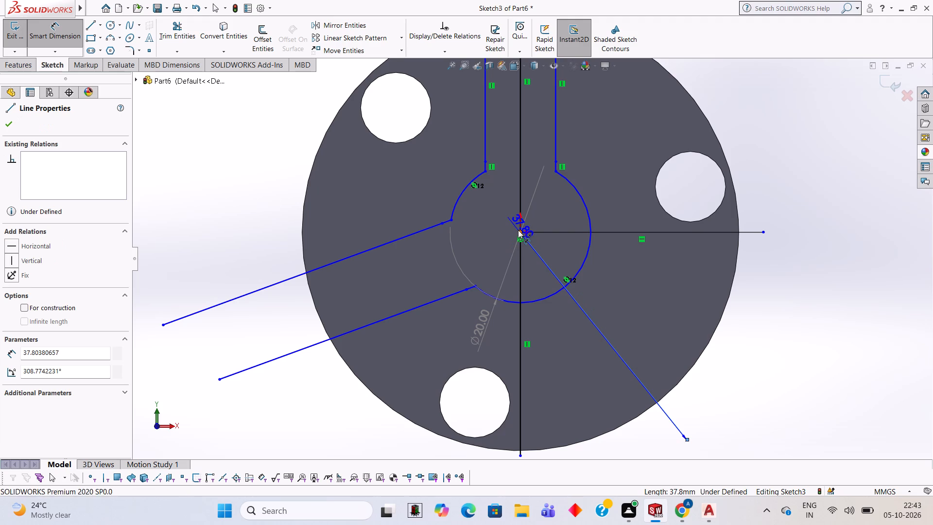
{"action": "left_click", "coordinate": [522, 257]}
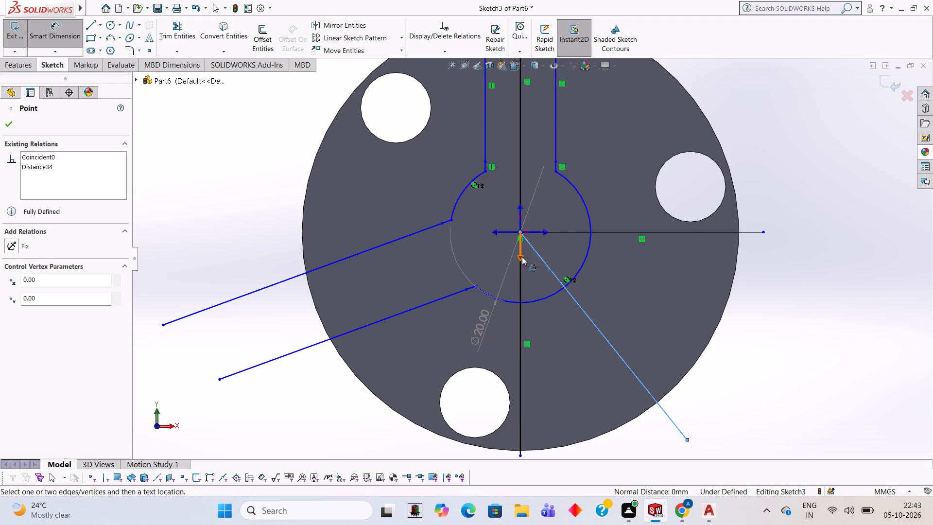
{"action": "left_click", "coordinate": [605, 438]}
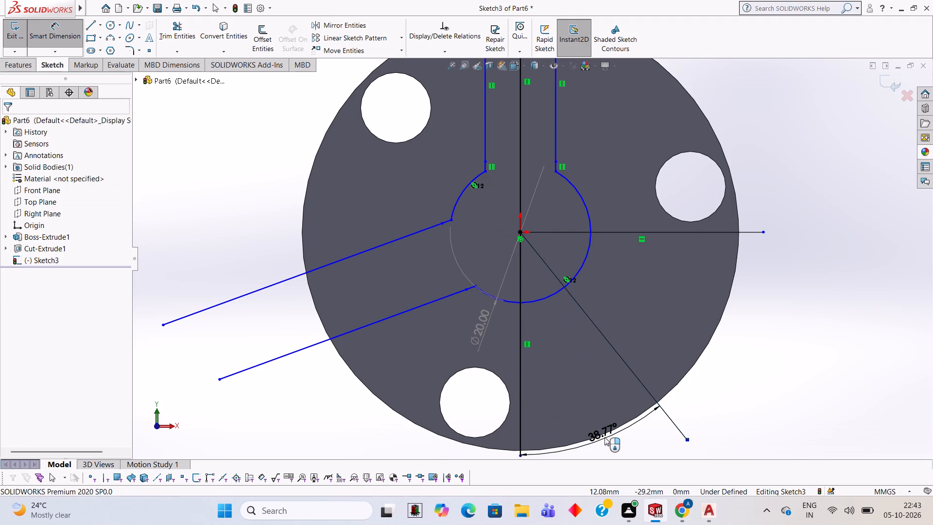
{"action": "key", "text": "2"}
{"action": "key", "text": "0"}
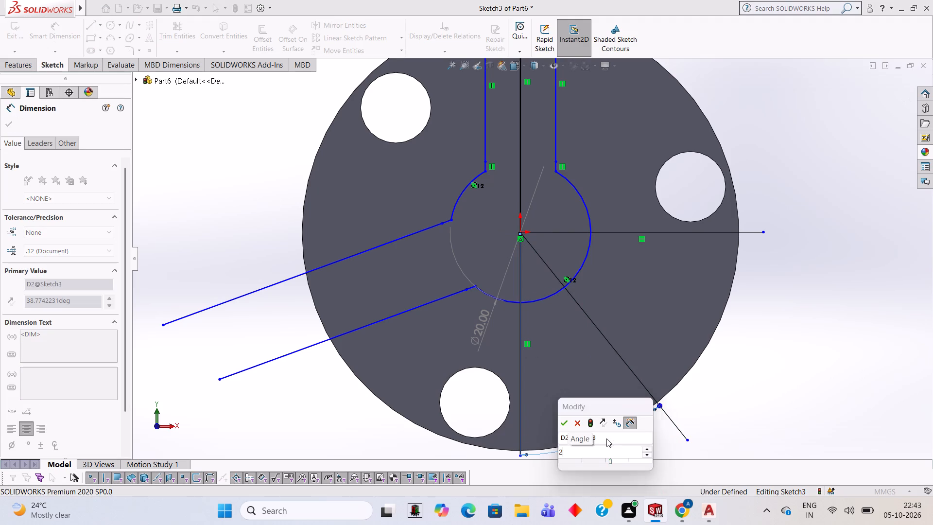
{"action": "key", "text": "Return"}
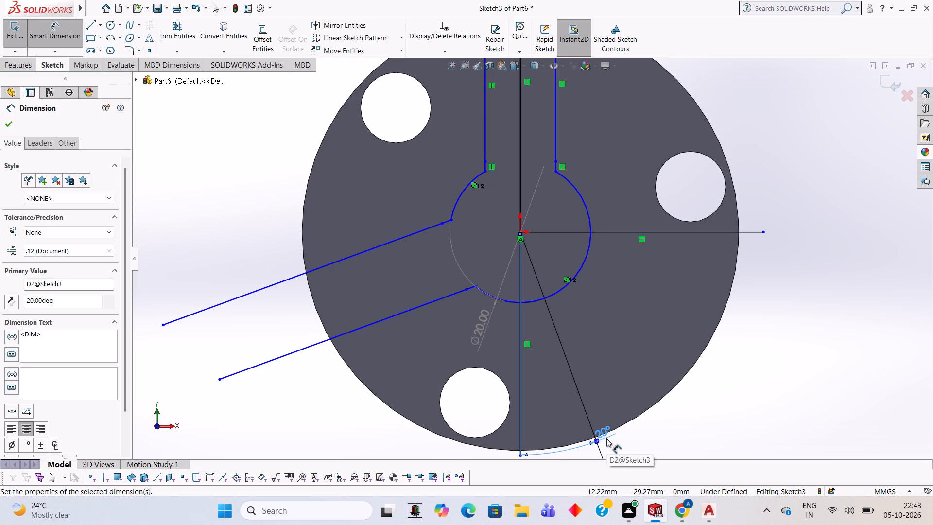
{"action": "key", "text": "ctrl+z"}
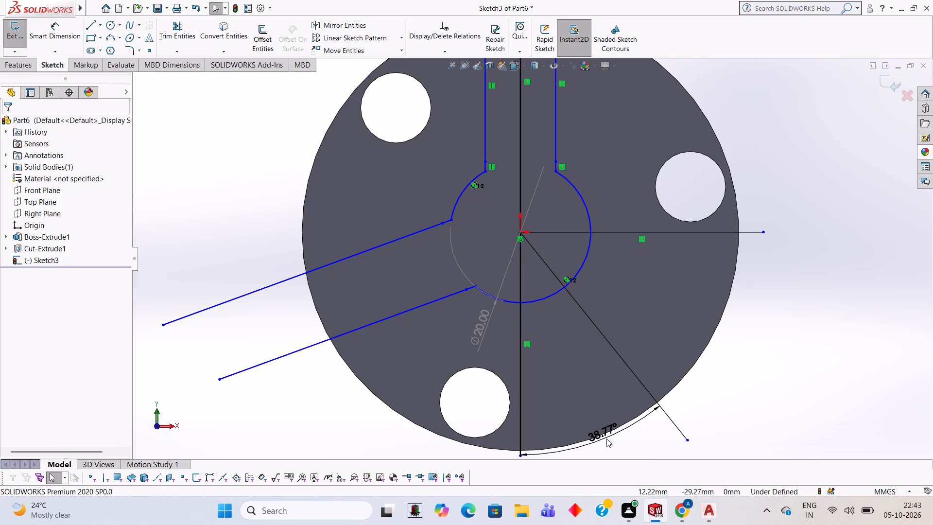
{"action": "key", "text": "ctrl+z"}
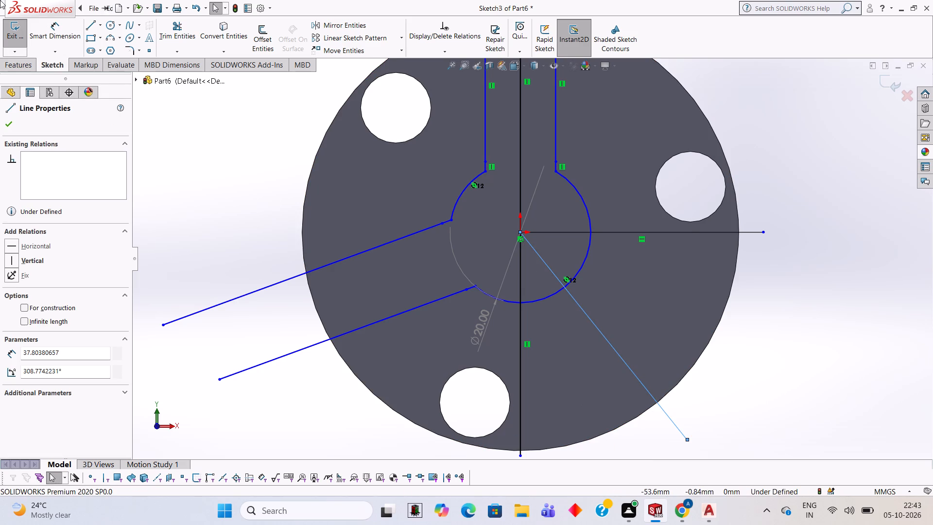
Dimension the angle between the lower-right sloping line and the downward vertical line as 40°.
{"action": "left_click", "coordinate": [66, 34]}
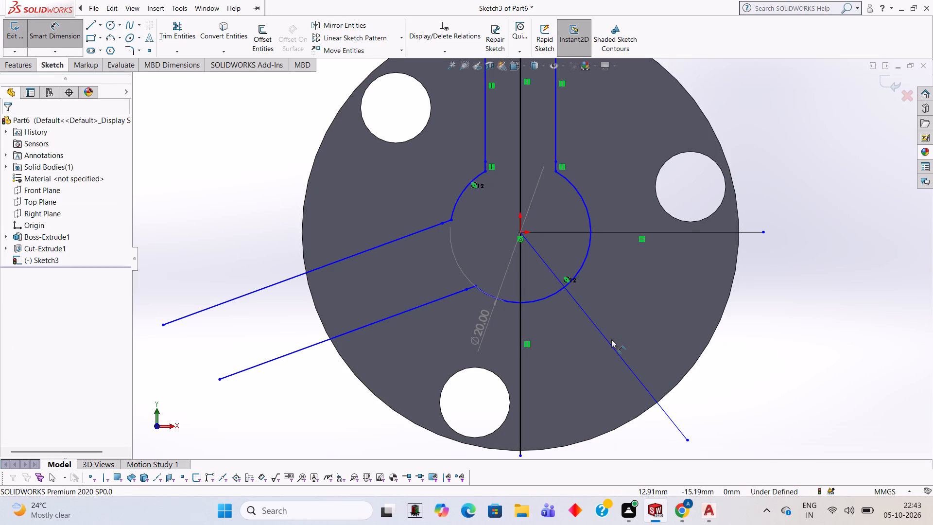
{"action": "left_click", "coordinate": [606, 337]}
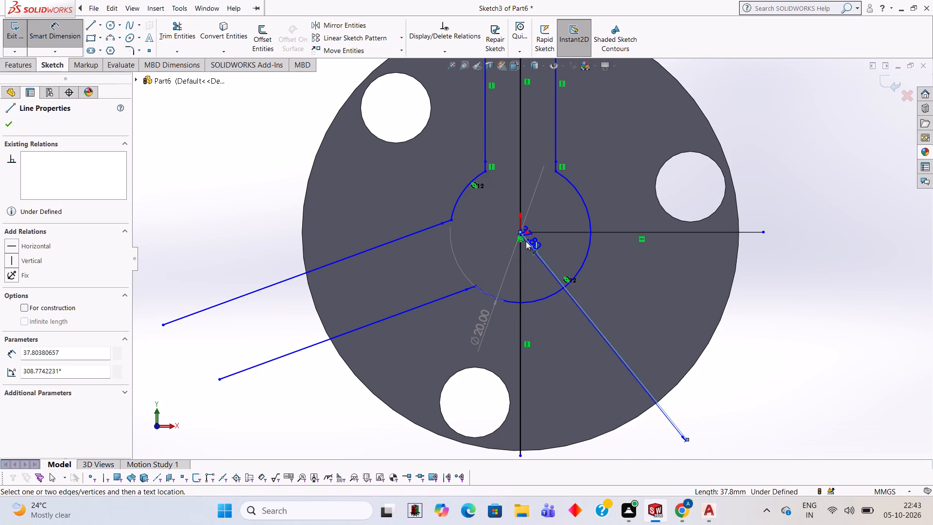
{"action": "left_click", "coordinate": [520, 233]}
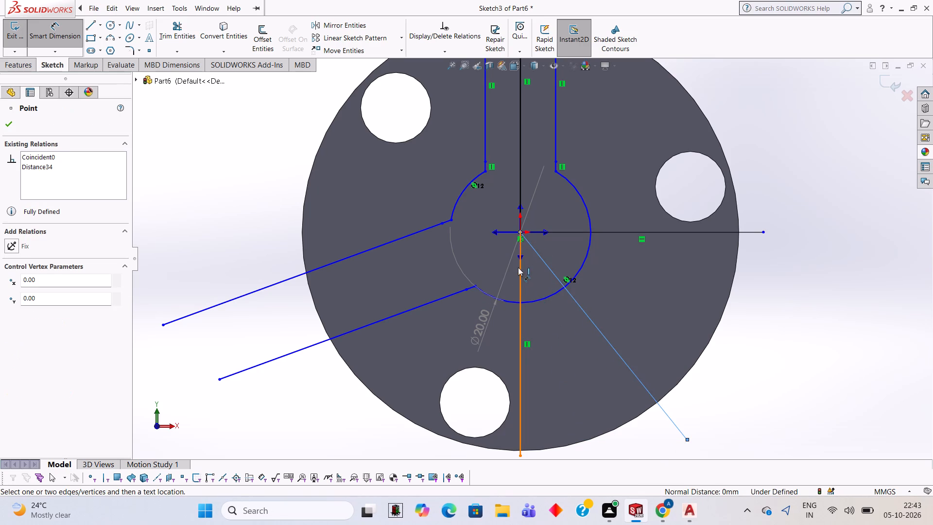
{"action": "left_click", "coordinate": [523, 256]}
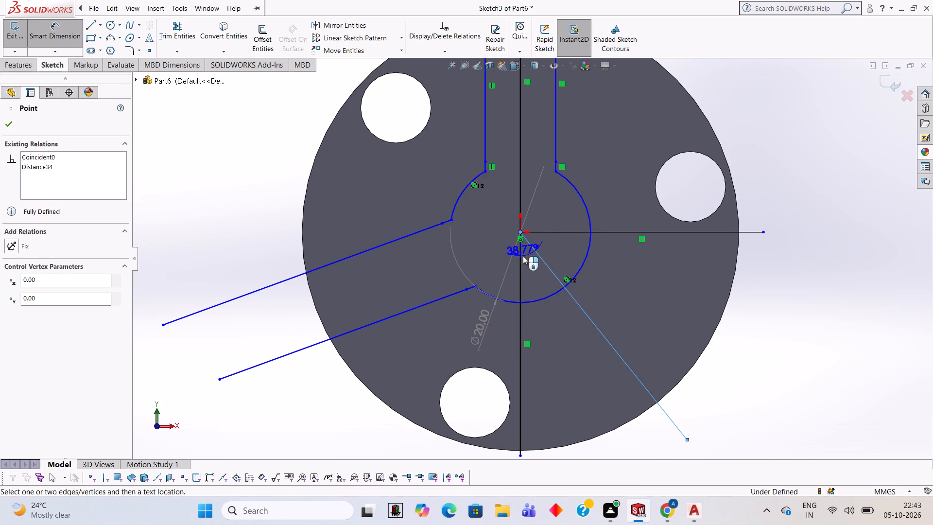
{"action": "left_click", "coordinate": [605, 433]}
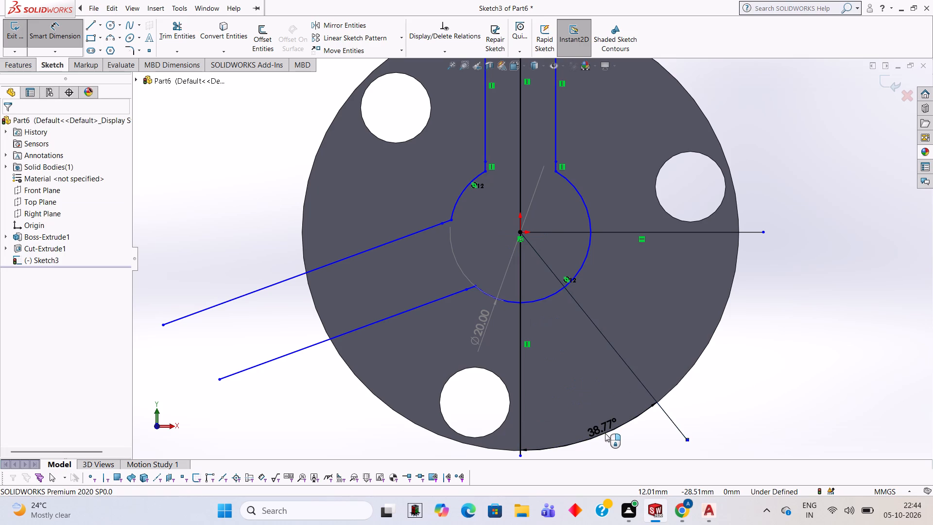
{"action": "type", "text": "40"}
{"action": "key", "text": "Return"}
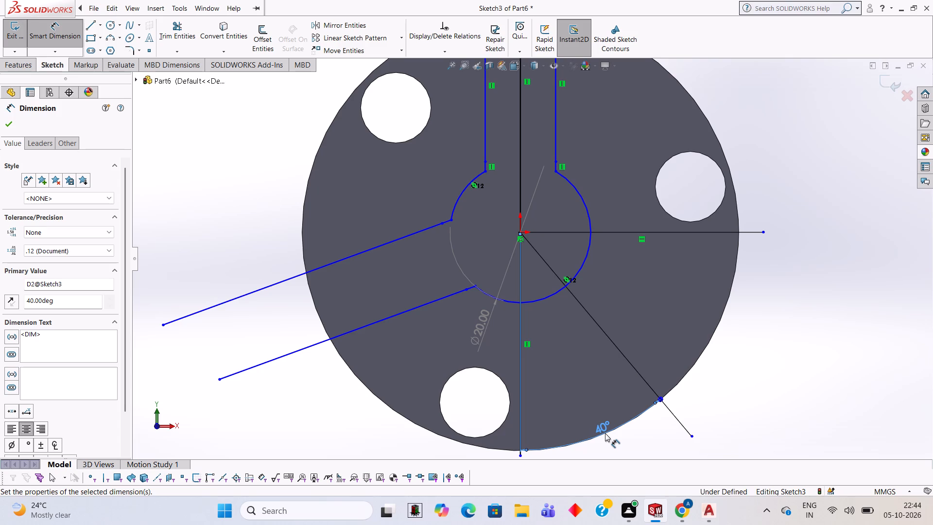
{"action": "key", "text": "Escape"}
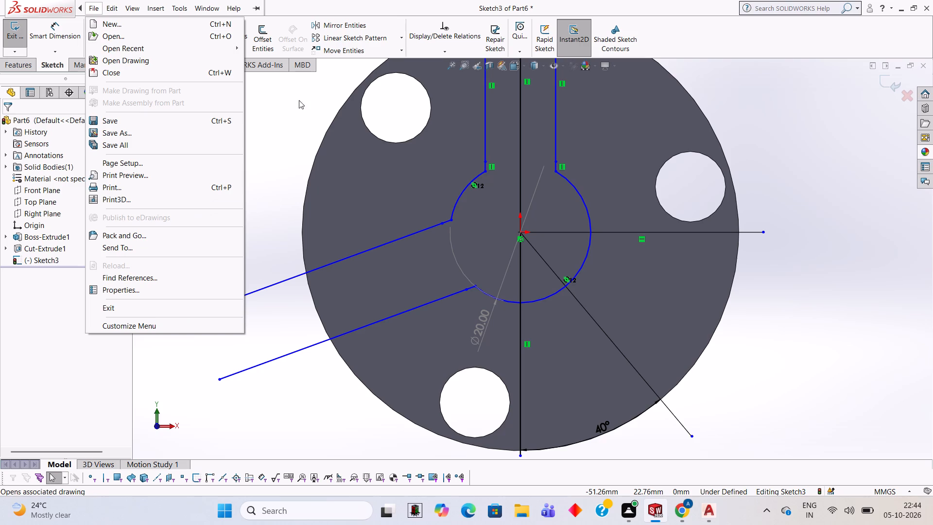
{"action": "key", "text": "Escape"}
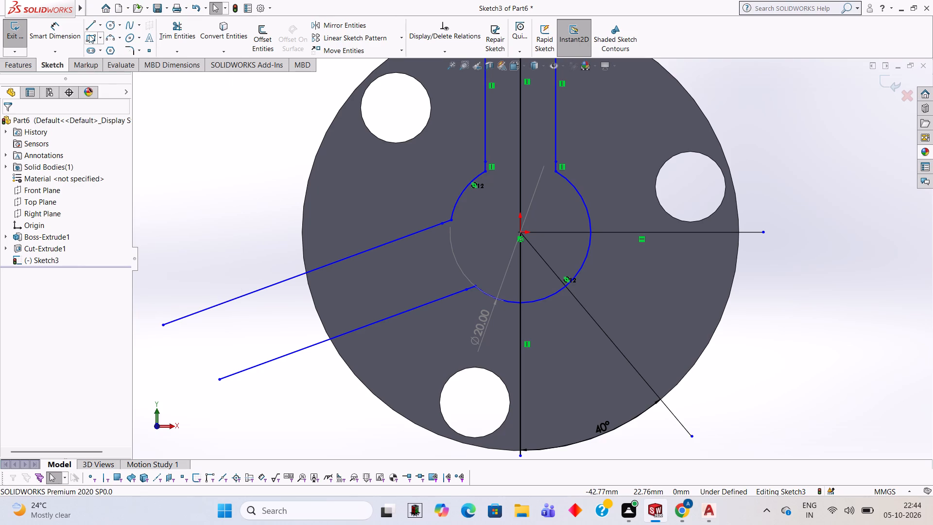
From where the sloping line crosses the central circle, sketch a perpendicular line 5 mm down-left, then a 10 mm line back across it.
{"action": "left_click", "coordinate": [86, 29]}
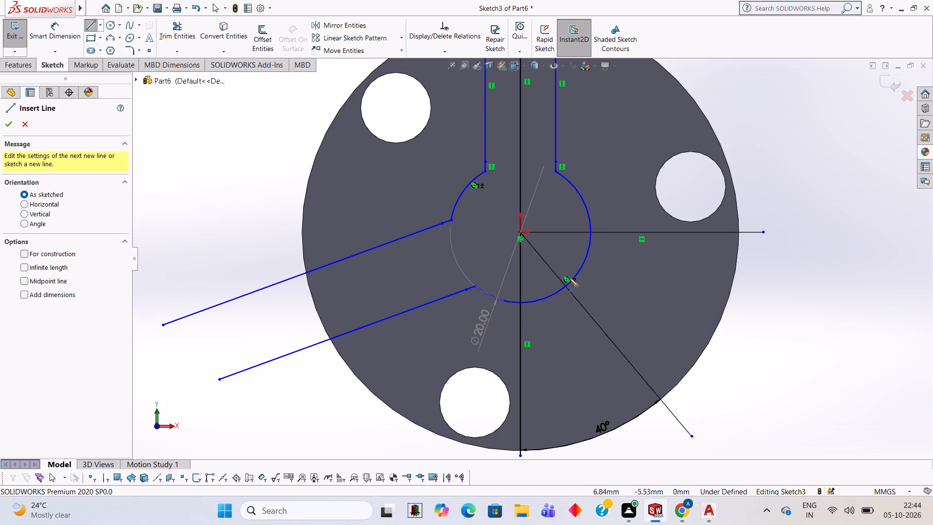
{"action": "scroll", "coordinate": [570, 288], "scroll_direction": "down", "scroll_amount": 3}
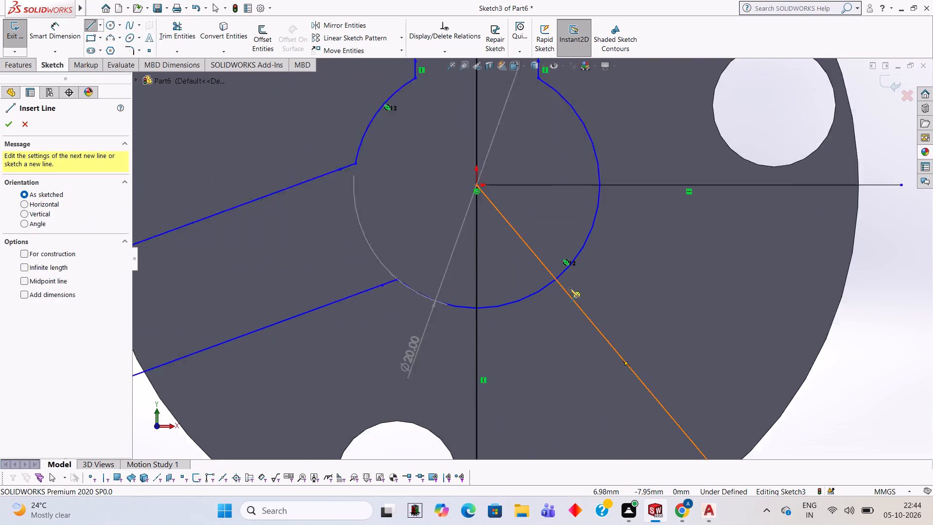
{"action": "scroll", "coordinate": [570, 288], "scroll_direction": "down", "scroll_amount": 1}
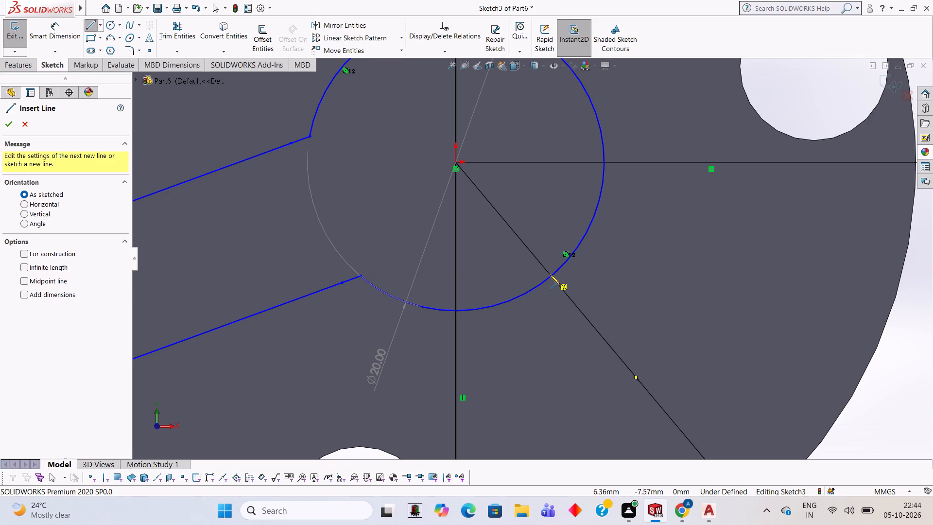
{"action": "left_click", "coordinate": [550, 275]}
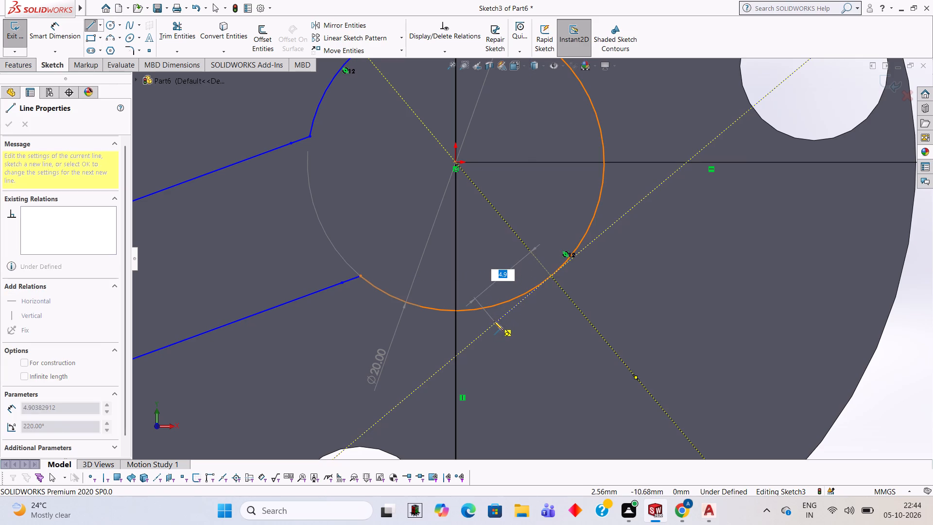
{"action": "key", "text": "5"}
{"action": "key", "text": "Return"}
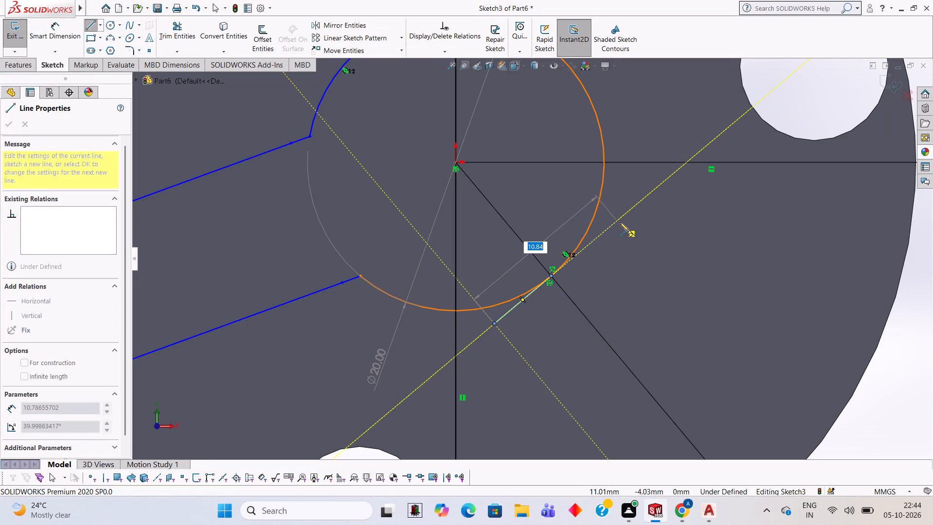
{"action": "type", "text": "10"}
{"action": "key", "text": "Return"}
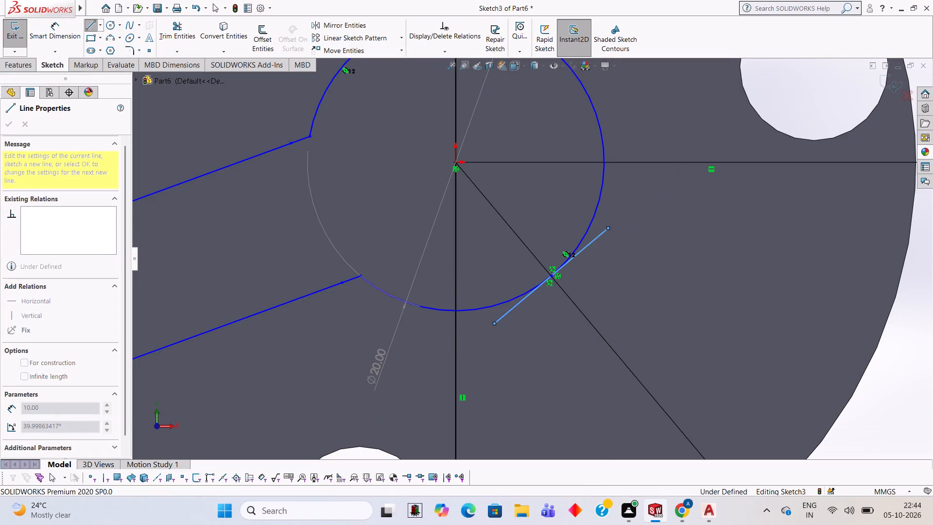
Complete a rectangle about 10 by 3 mm on the inner side of the perpendicular line, towards the origin.
{"action": "left_click", "coordinate": [575, 189]}
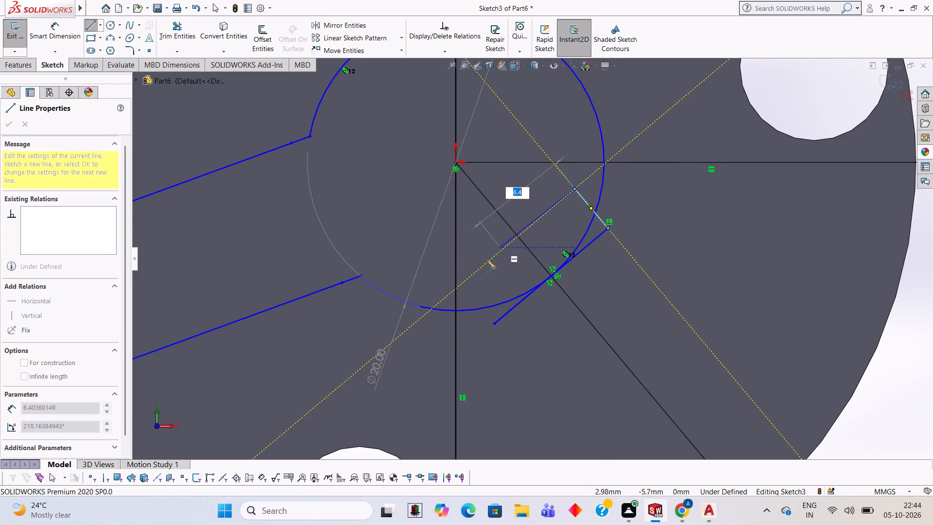
{"action": "left_click", "coordinate": [459, 285]}
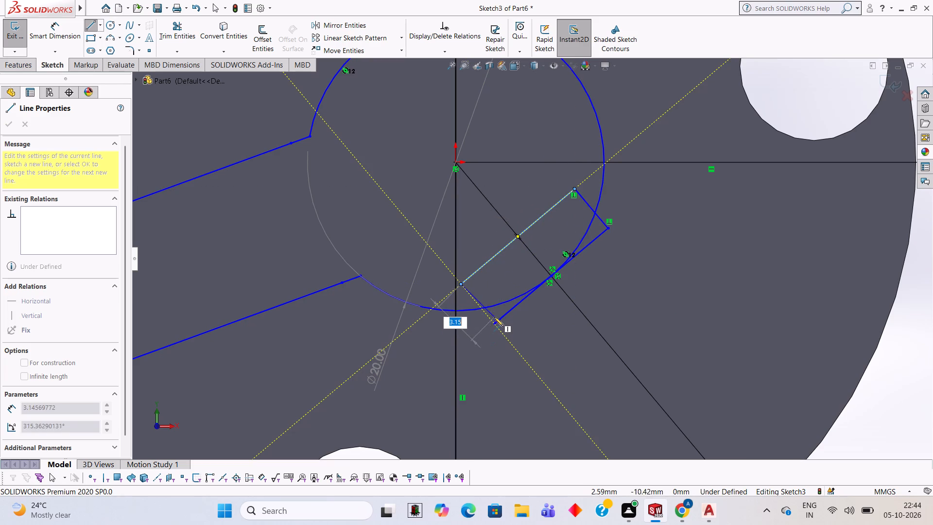
{"action": "left_click", "coordinate": [494, 323]}
{"action": "scroll", "coordinate": [668, 263], "scroll_direction": "up", "scroll_amount": 3}
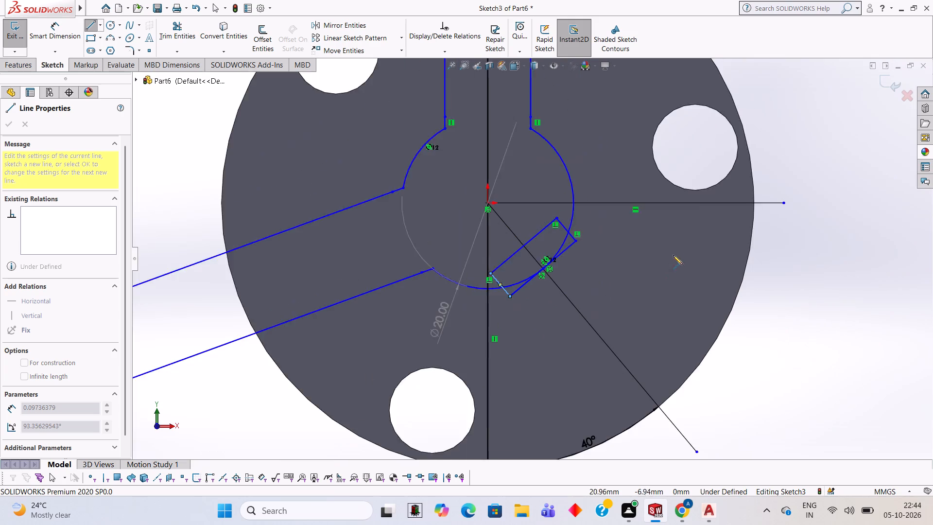
{"action": "scroll", "coordinate": [673, 255], "scroll_direction": "up", "scroll_amount": 1}
{"action": "scroll", "coordinate": [676, 265], "scroll_direction": "down", "scroll_amount": 2}
{"action": "left_click", "coordinate": [90, 23]}
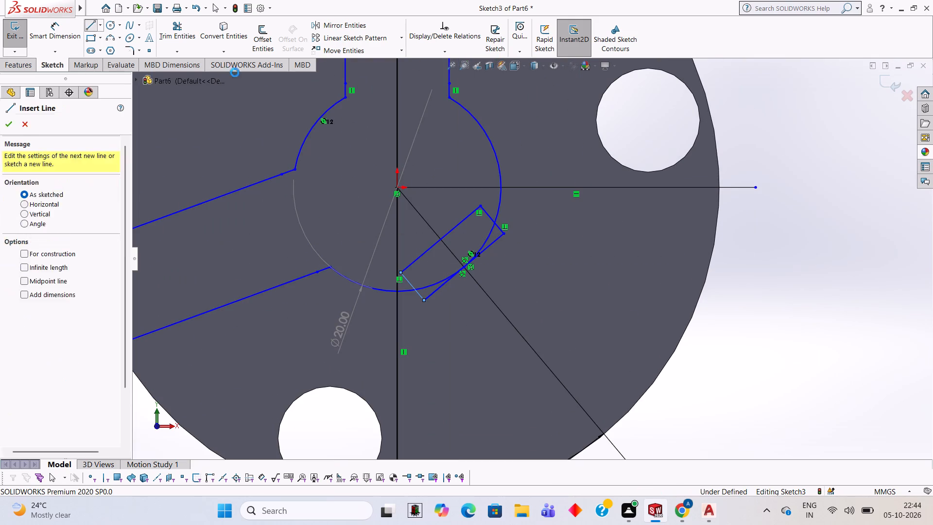
Sketch two slot sides, about 25 mm and 26 mm long, from the rectangle's outer corners parallel to the 40° line past the disc's edge.
{"action": "left_click", "coordinate": [504, 232]}
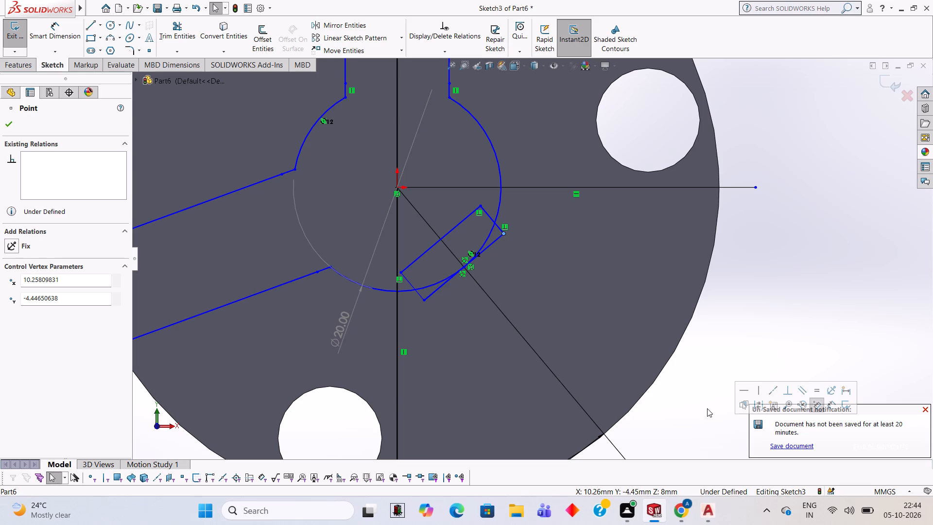
{"action": "left_click", "coordinate": [85, 27]}
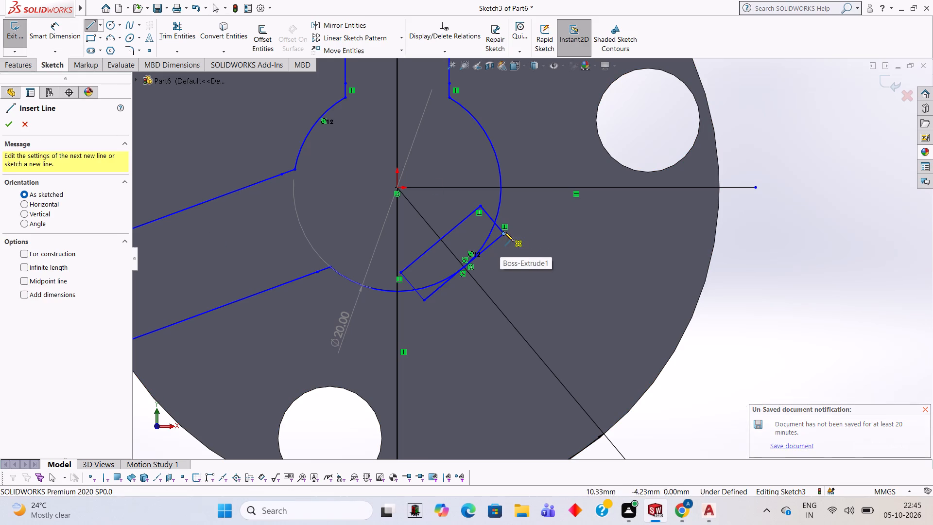
{"action": "left_click", "coordinate": [504, 233]}
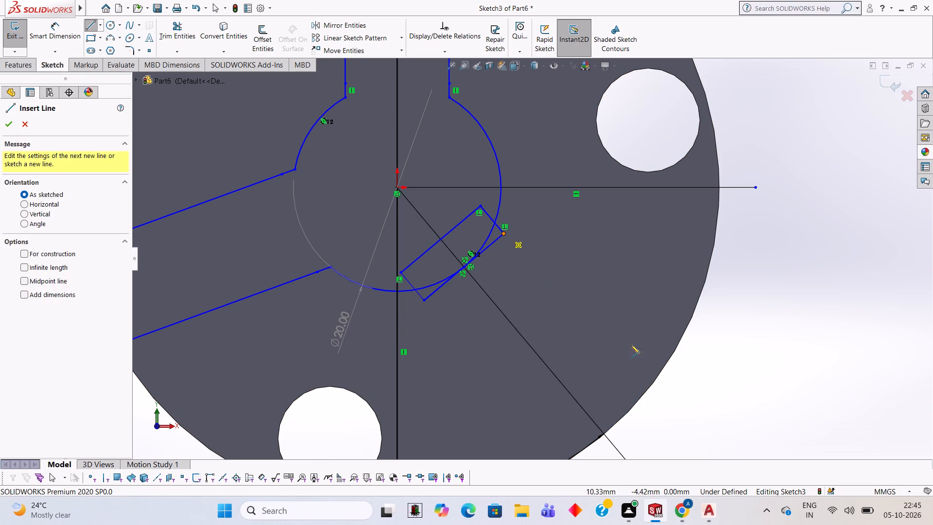
{"action": "left_click", "coordinate": [671, 433]}
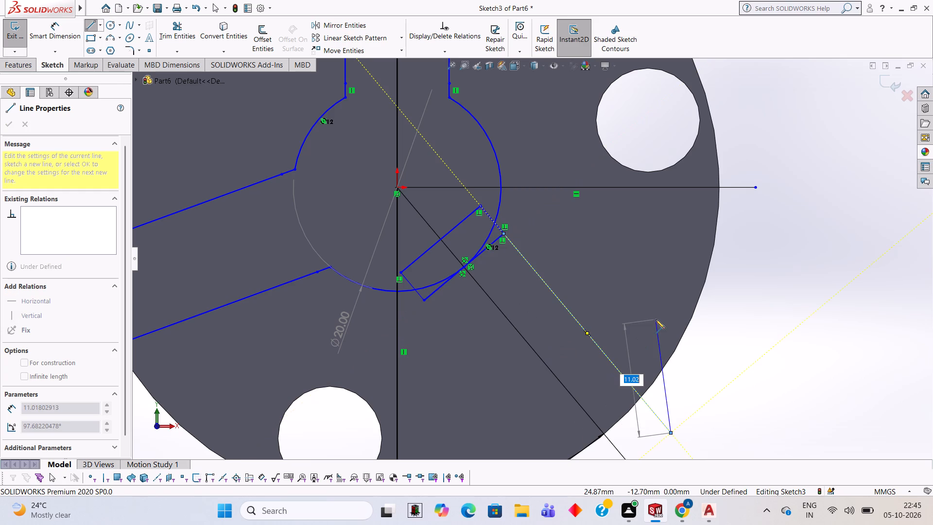
{"action": "key", "text": "Escape"}
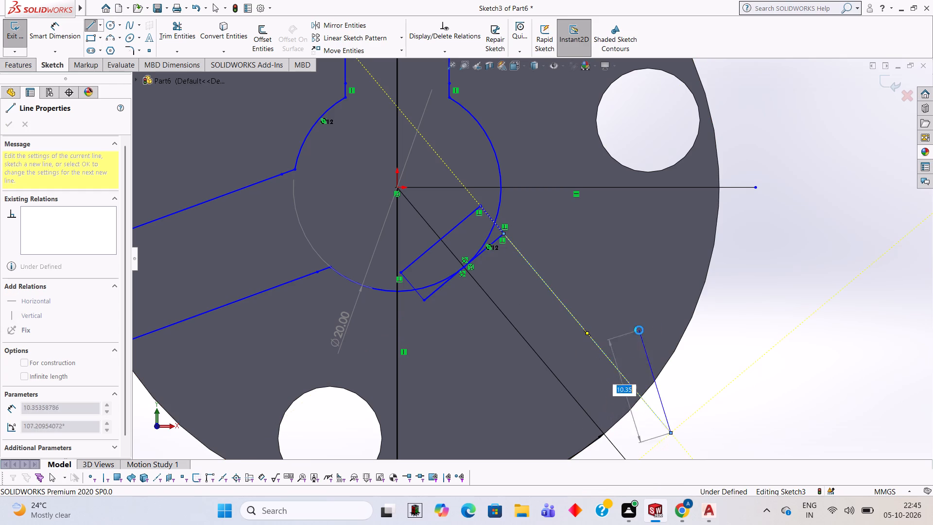
{"action": "left_click", "coordinate": [86, 29]}
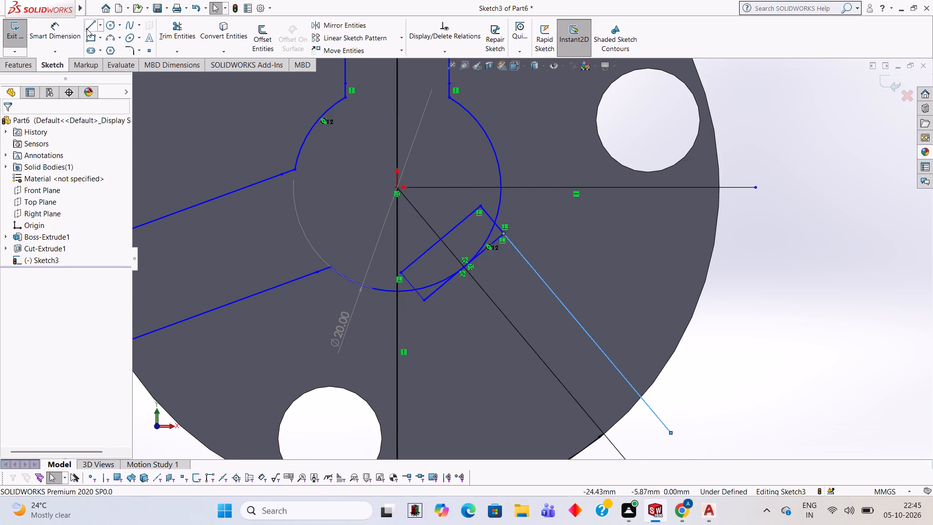
{"action": "left_click", "coordinate": [424, 301]}
{"action": "scroll", "coordinate": [567, 459], "scroll_direction": "up", "scroll_amount": 3}
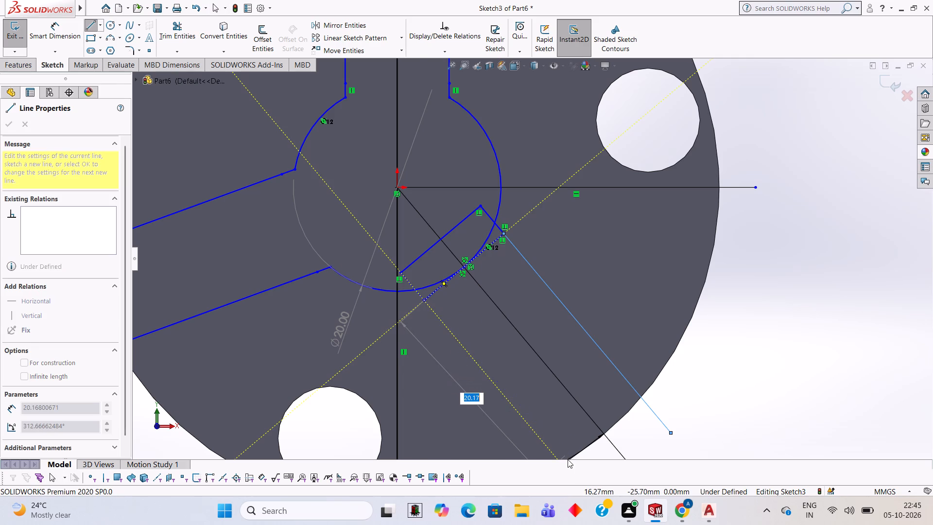
{"action": "scroll", "coordinate": [571, 445], "scroll_direction": "up", "scroll_amount": 3}
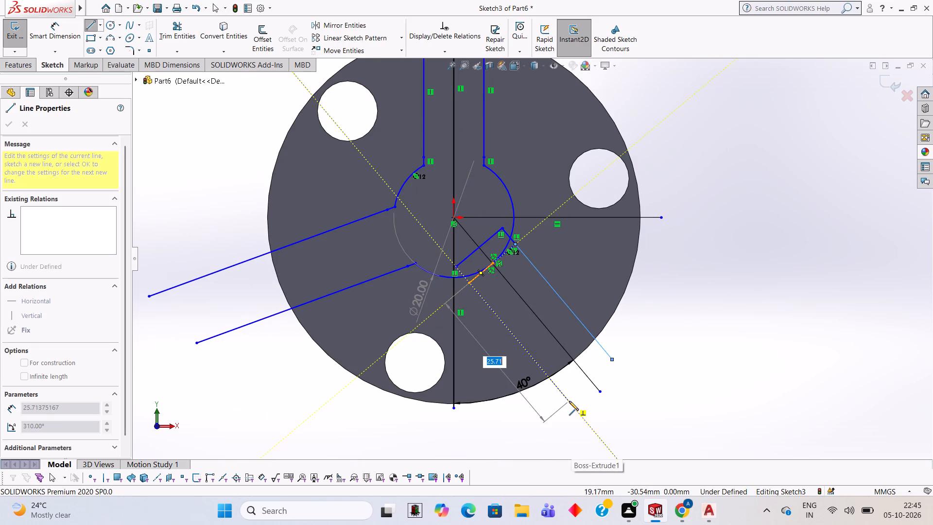
{"action": "left_click", "coordinate": [569, 401]}
{"action": "key", "text": "Escape"}
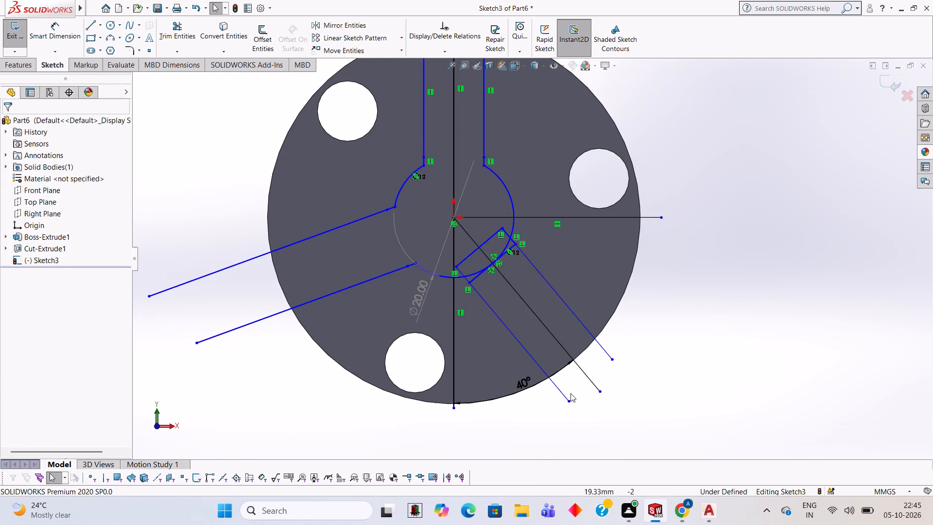
Trim away the rectangle's leftover edges inside the lower-right slot and the central circle's arc between the two slot sides.
{"action": "left_click", "coordinate": [182, 32]}
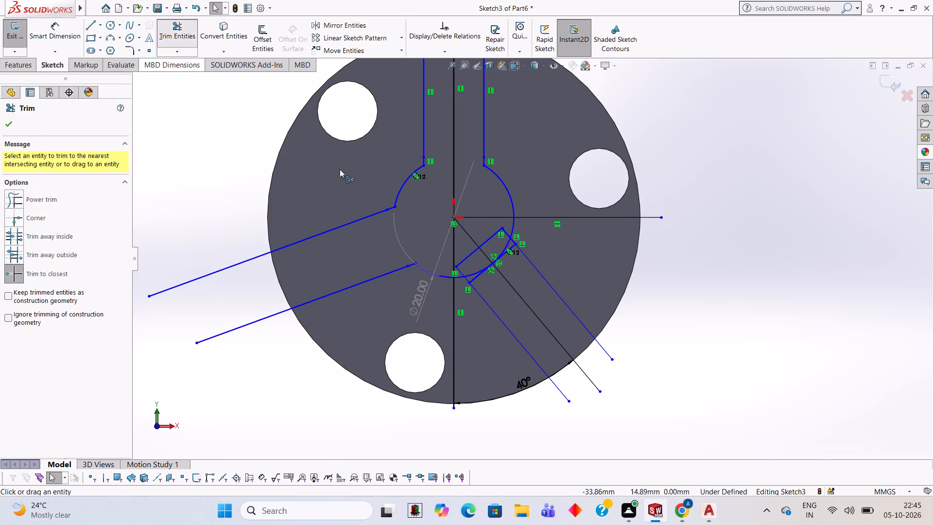
{"action": "scroll", "coordinate": [538, 248], "scroll_direction": "down", "scroll_amount": 3}
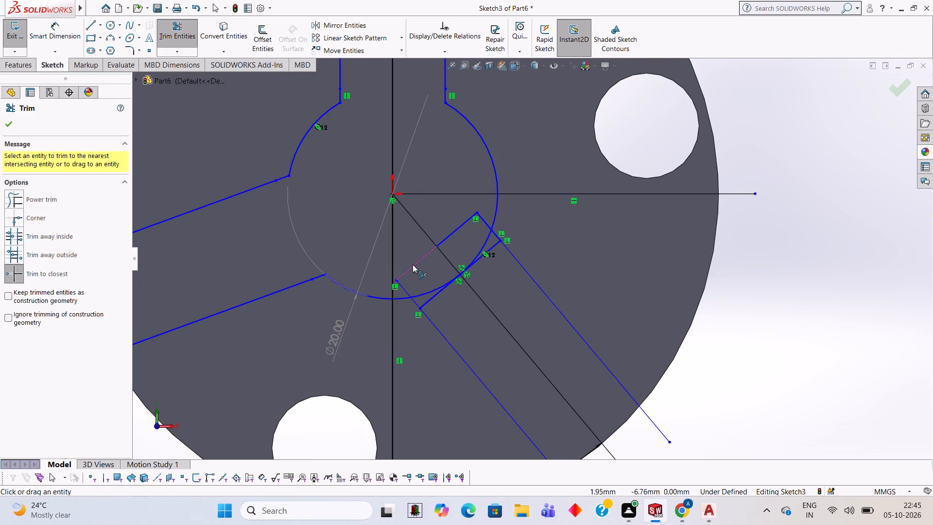
{"action": "left_click", "coordinate": [413, 264]}
{"action": "left_click", "coordinate": [400, 285]}
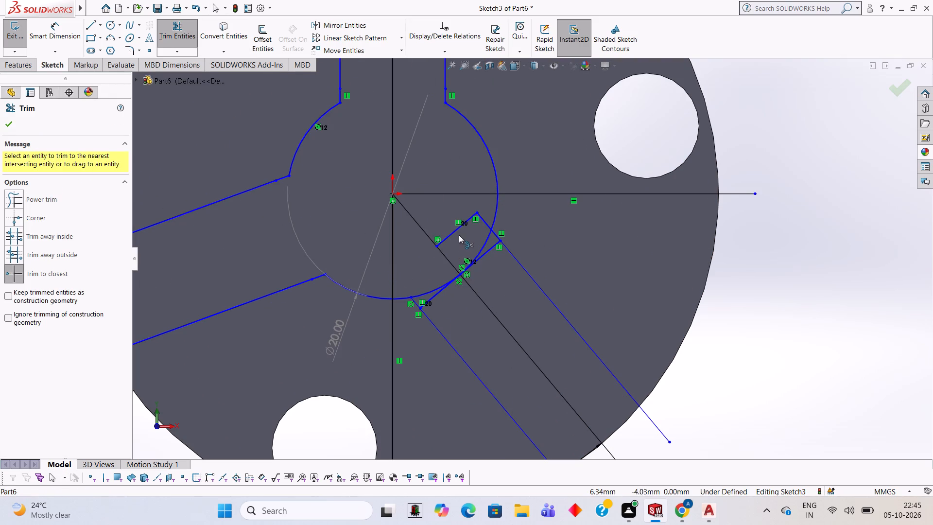
{"action": "left_click", "coordinate": [451, 230]}
{"action": "left_click", "coordinate": [452, 230]}
{"action": "left_click", "coordinate": [454, 231]}
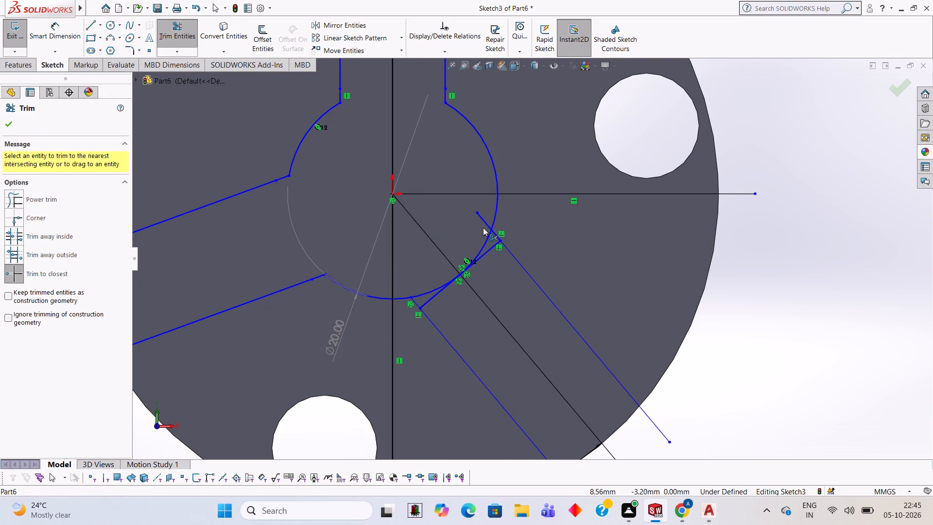
{"action": "left_click", "coordinate": [482, 220]}
{"action": "left_click", "coordinate": [493, 245]}
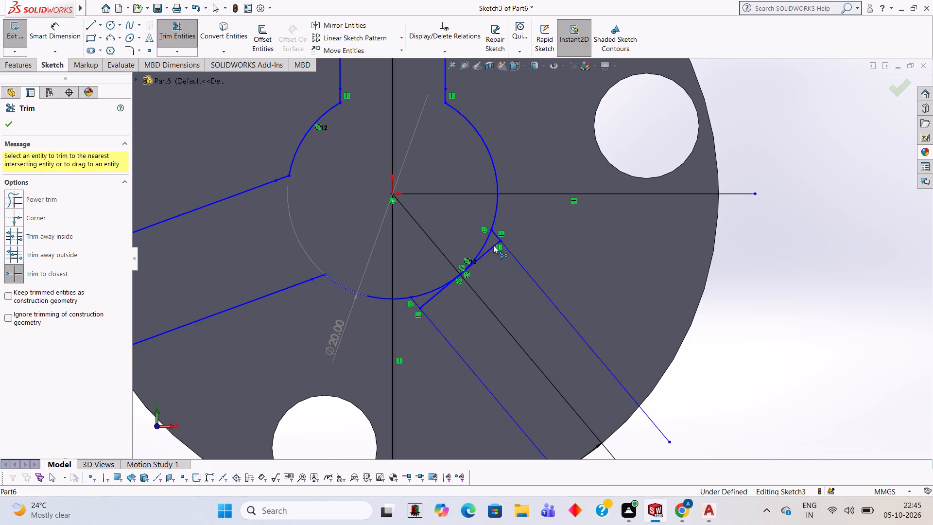
{"action": "left_click", "coordinate": [429, 301]}
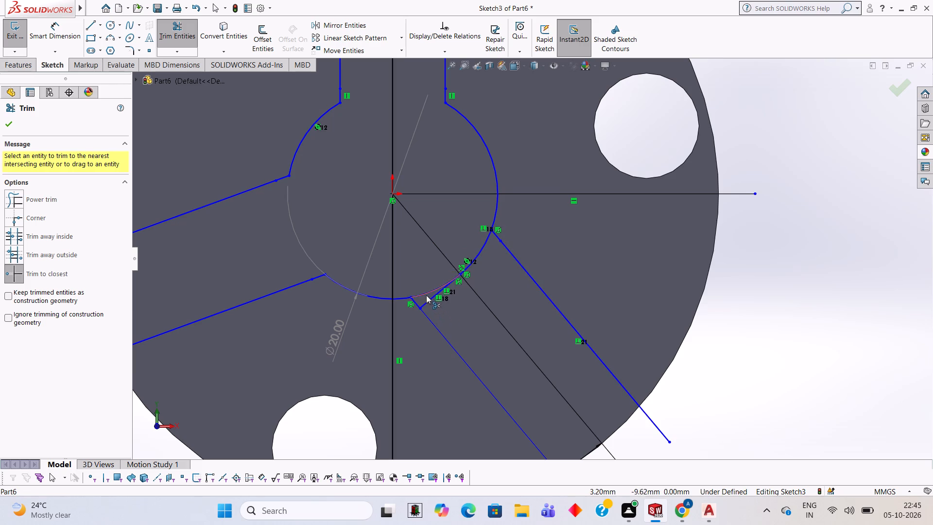
{"action": "left_click", "coordinate": [425, 295]}
{"action": "left_click", "coordinate": [432, 297]}
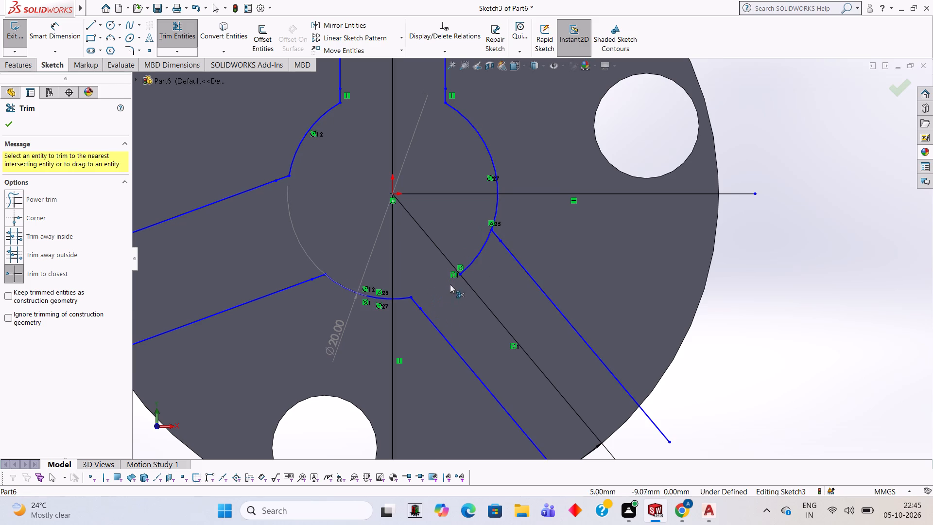
{"action": "left_click", "coordinate": [465, 267]}
{"action": "scroll", "coordinate": [482, 260], "scroll_direction": "up", "scroll_amount": 4}
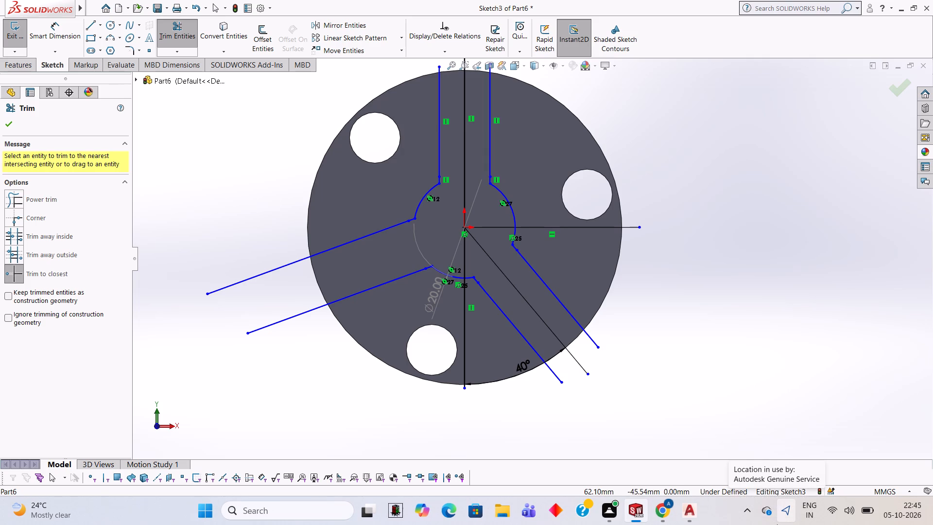
Undo the trims made to the lower-right slot and the central circle.
{"action": "key", "text": "ctrl+z"}
{"action": "key", "text": "ctrl+z"}
{"action": "key", "text": "ctrl+z"}
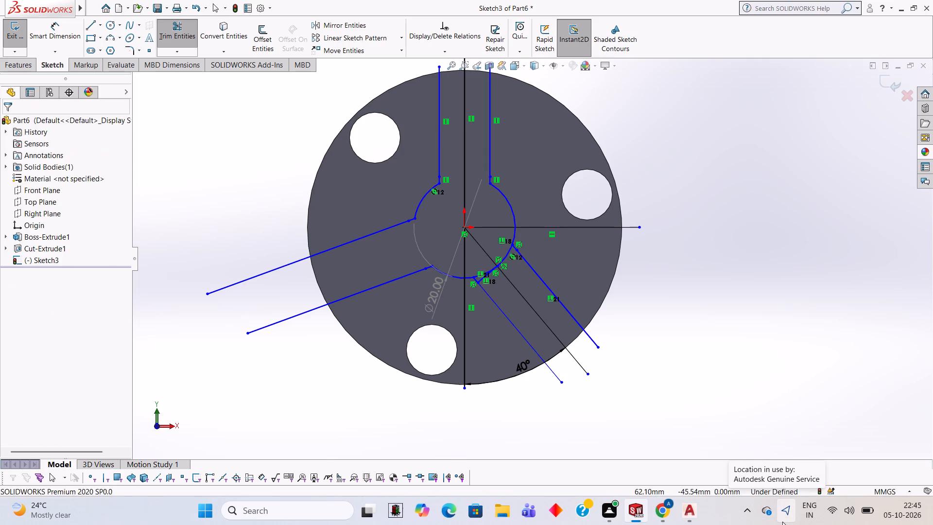
{"action": "key", "text": "ctrl+z"}
{"action": "key", "text": "ctrl+z"}
{"action": "key", "text": "ctrl+z"}
{"action": "key", "text": "ctrl+z"}
{"action": "key", "text": "ctrl+z"}
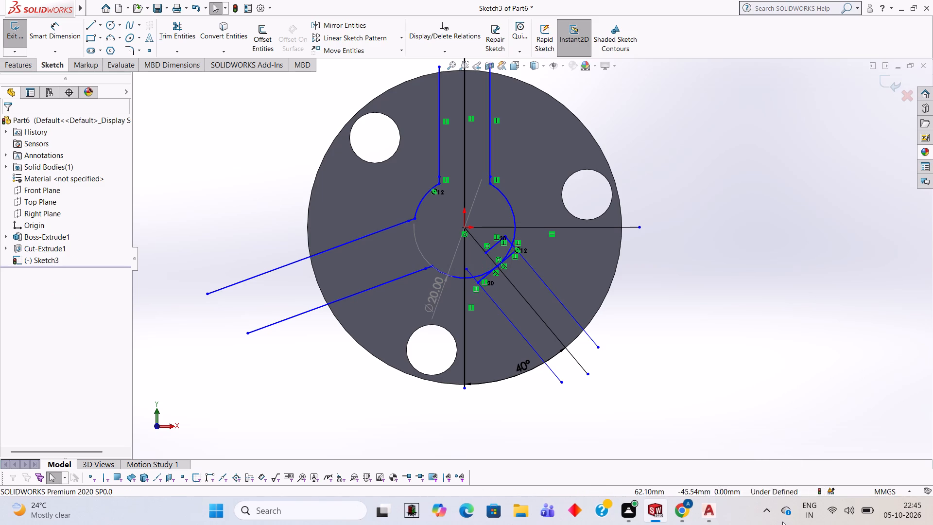
Undo the two lower-right slot sides and the small rectangle on the central circle.
{"action": "key", "text": "ctrl+z"}
{"action": "key", "text": "ctrl+z"}
{"action": "key", "text": "ctrl+z"}
{"action": "key", "text": "ctrl+z"}
{"action": "key", "text": "ctrl+z"}
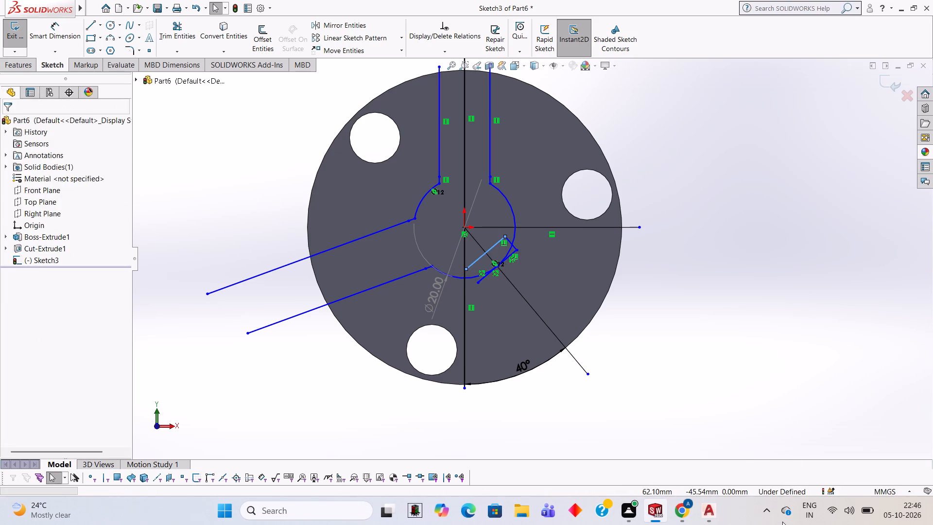
{"action": "key", "text": "ctrl+z"}
{"action": "key", "text": "ctrl+z"}
{"action": "key", "text": "ctrl+z"}
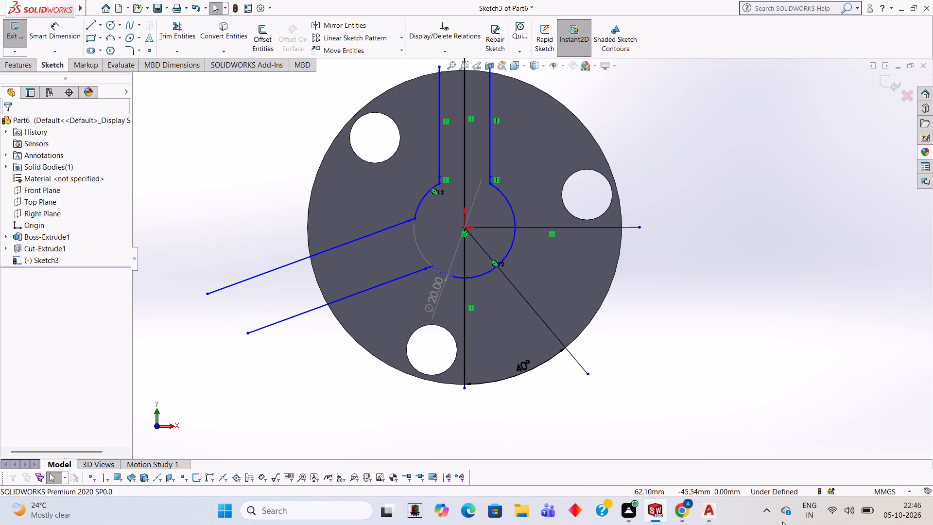
Undo the 40° angle dimension and the sloping line it positions.
{"action": "key", "text": "ctrl+z"}
{"action": "key", "text": "ctrl+z"}
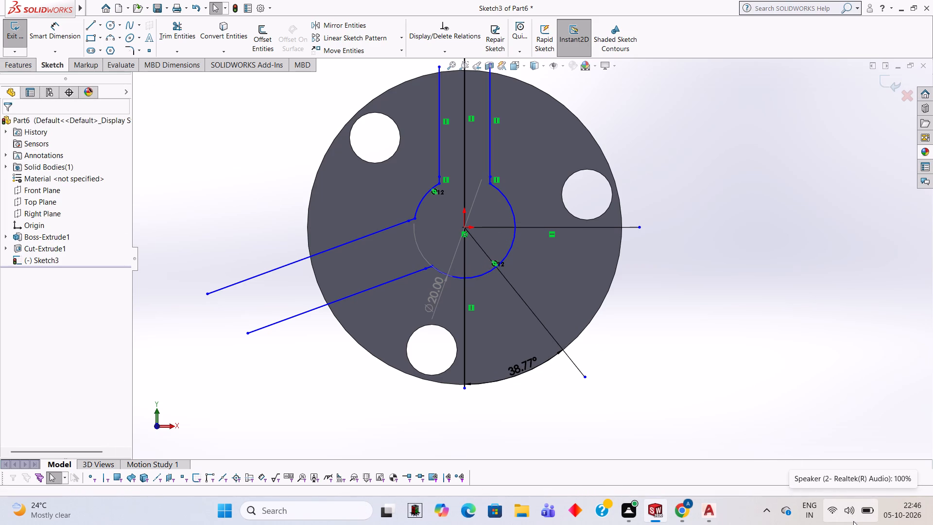
{"action": "key", "text": "ctrl+z"}
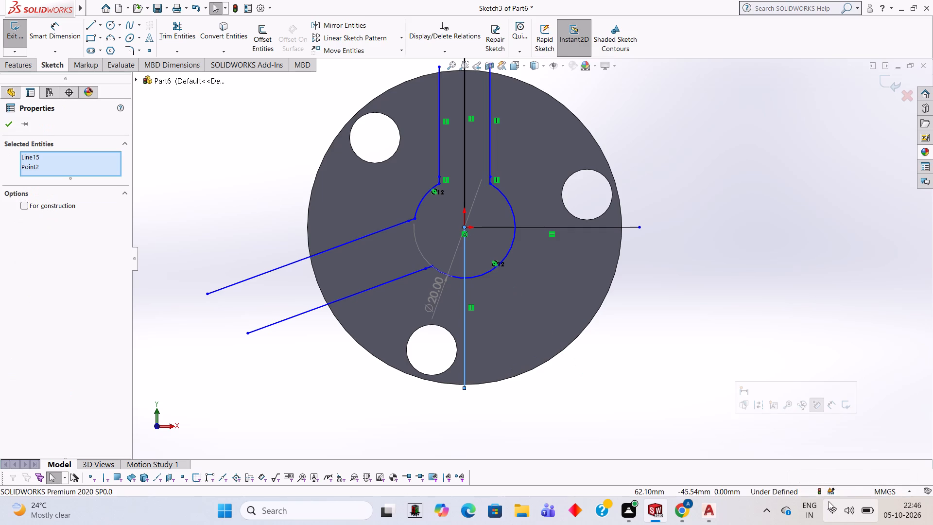
{"action": "key", "text": "Escape"}
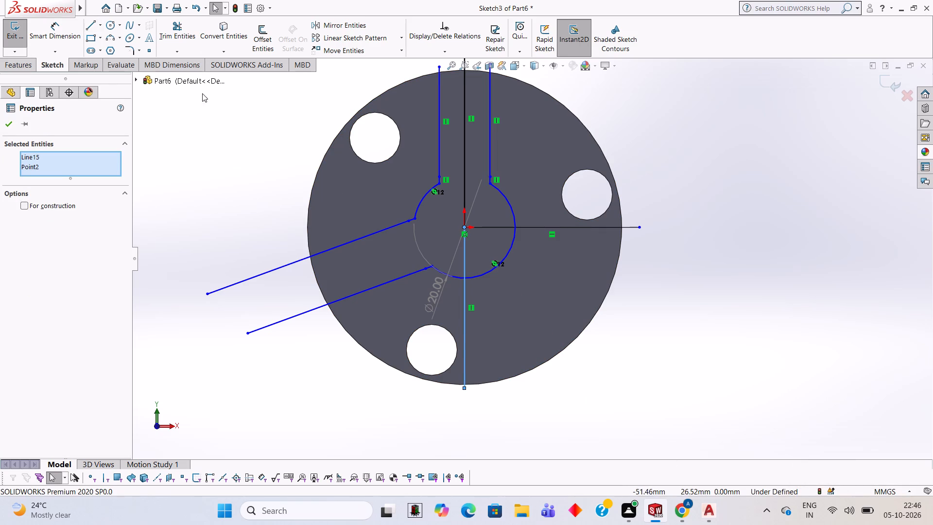
Sketch a line about 47 mm long from the origin, sloping down-right past the disc's edge at about 33° below horizontal.
{"action": "left_click", "coordinate": [95, 20]}
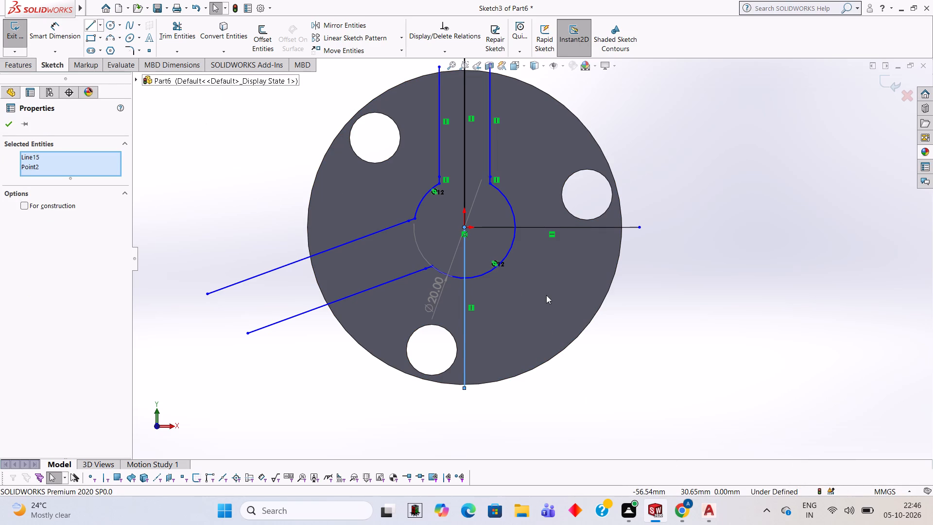
{"action": "left_click", "coordinate": [462, 225]}
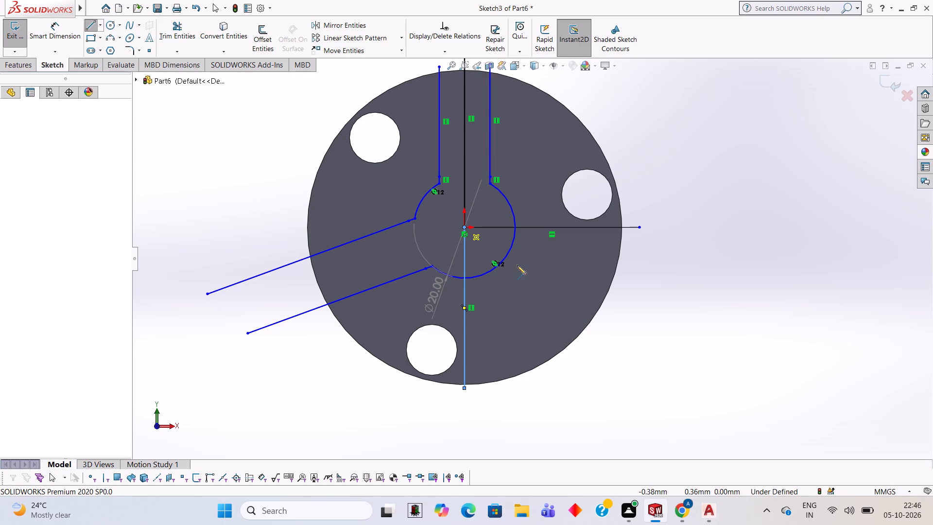
{"action": "left_click", "coordinate": [665, 358]}
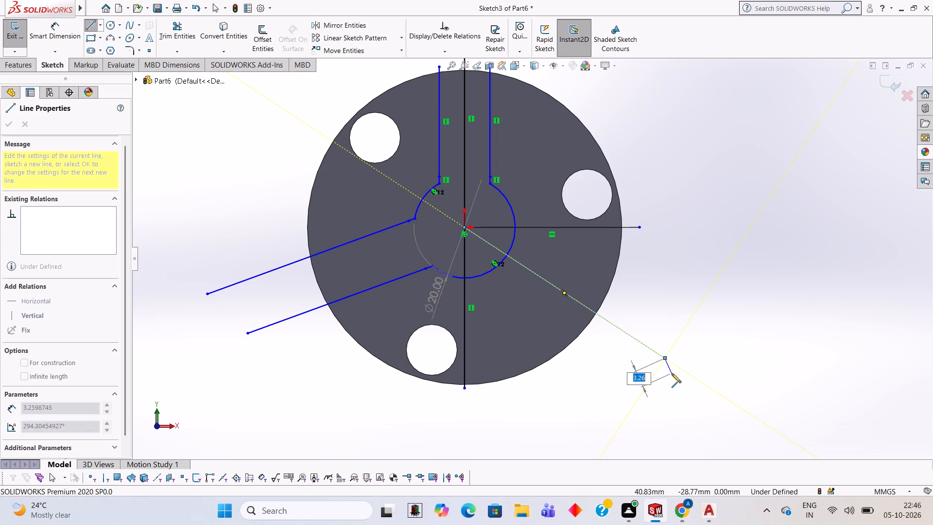
{"action": "key", "text": "Escape"}
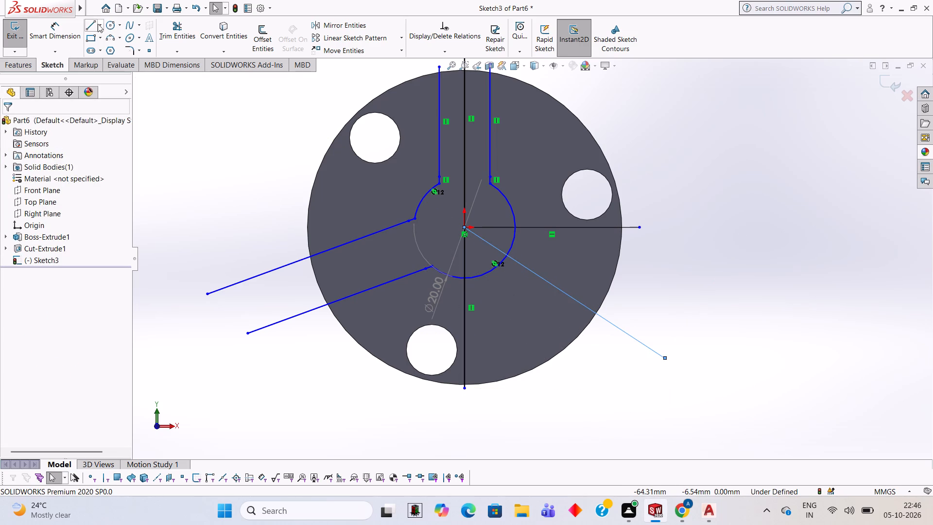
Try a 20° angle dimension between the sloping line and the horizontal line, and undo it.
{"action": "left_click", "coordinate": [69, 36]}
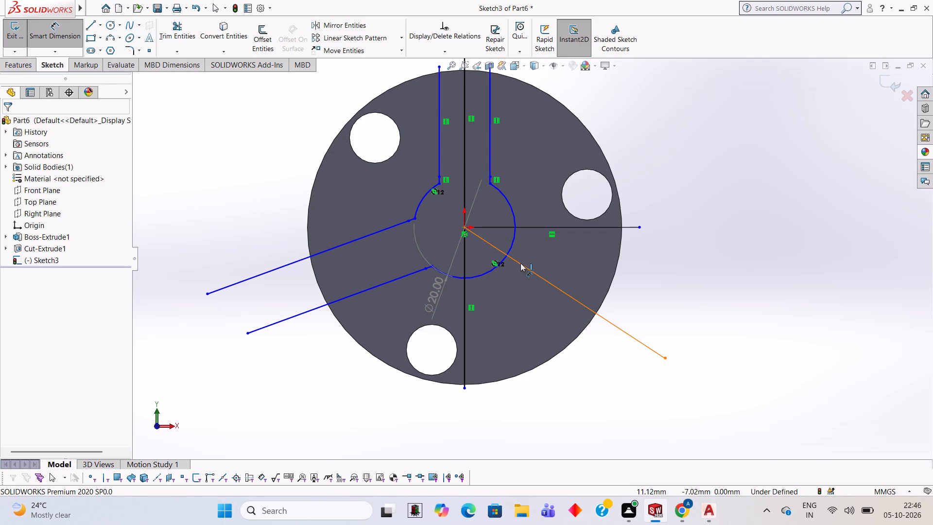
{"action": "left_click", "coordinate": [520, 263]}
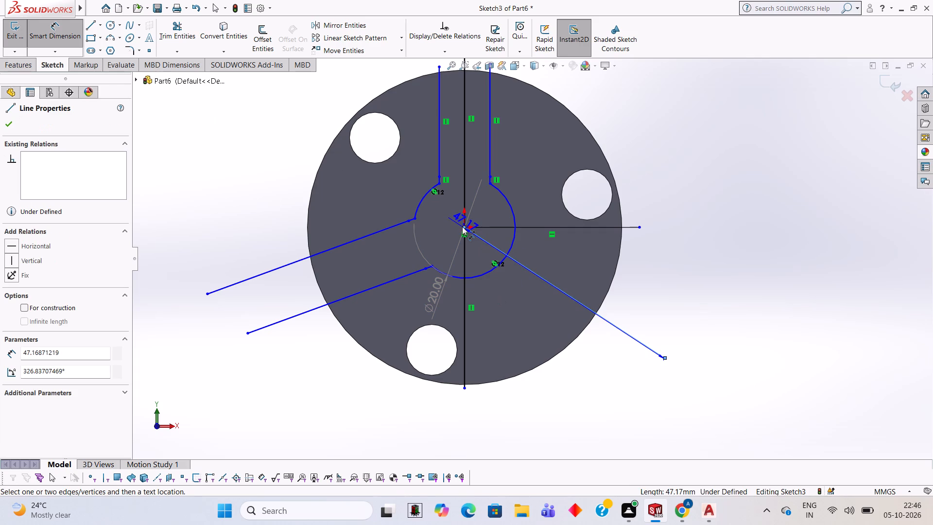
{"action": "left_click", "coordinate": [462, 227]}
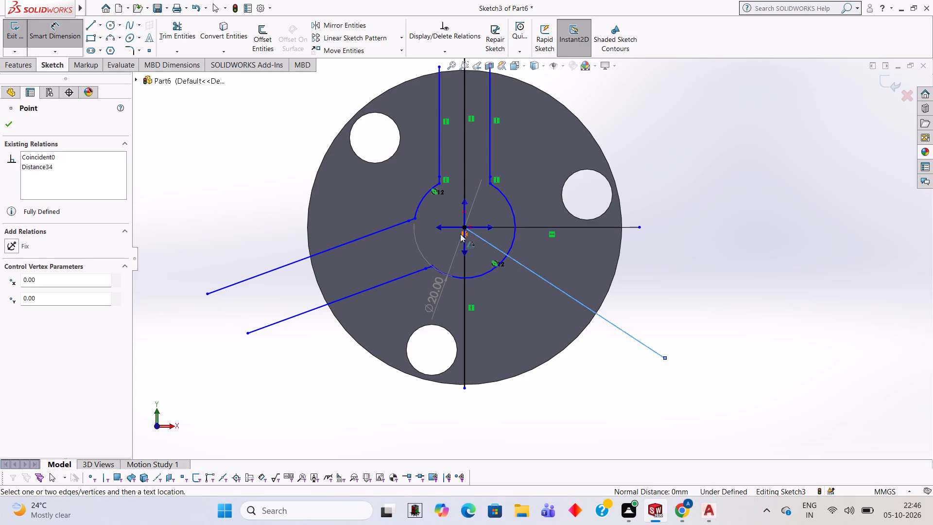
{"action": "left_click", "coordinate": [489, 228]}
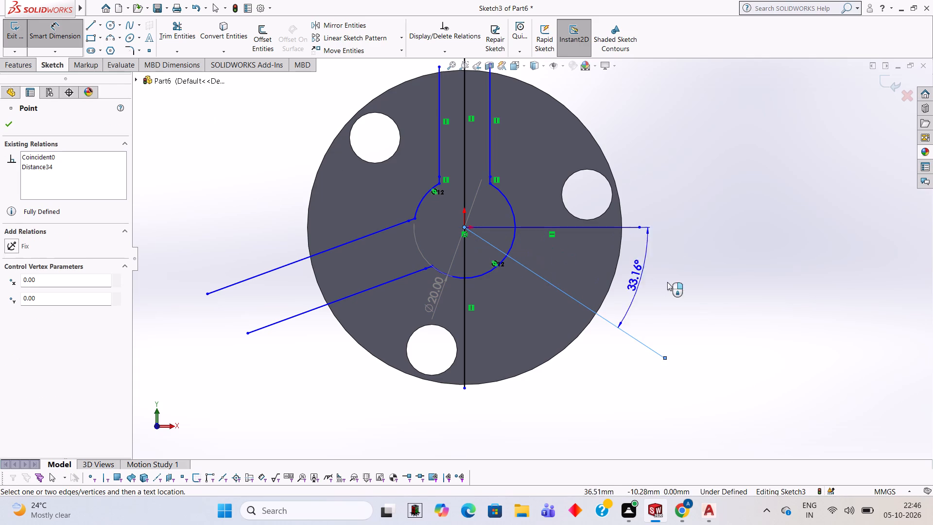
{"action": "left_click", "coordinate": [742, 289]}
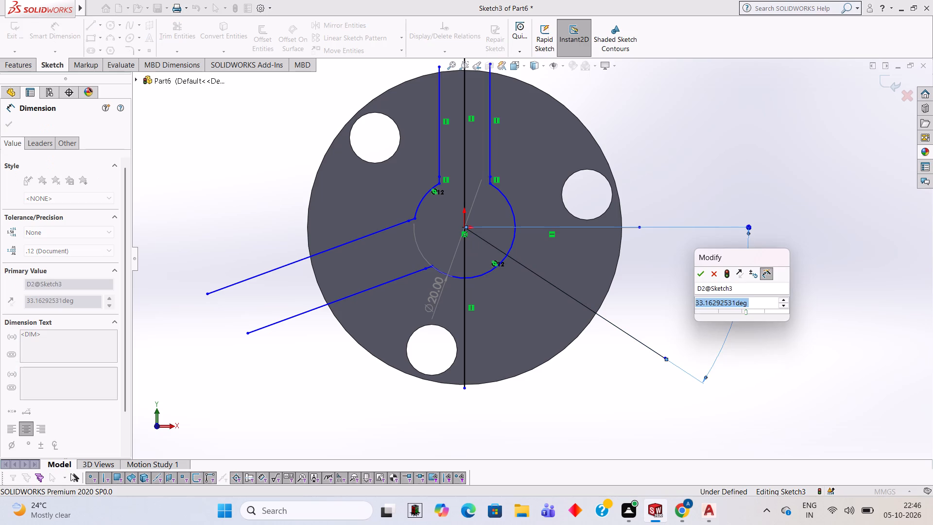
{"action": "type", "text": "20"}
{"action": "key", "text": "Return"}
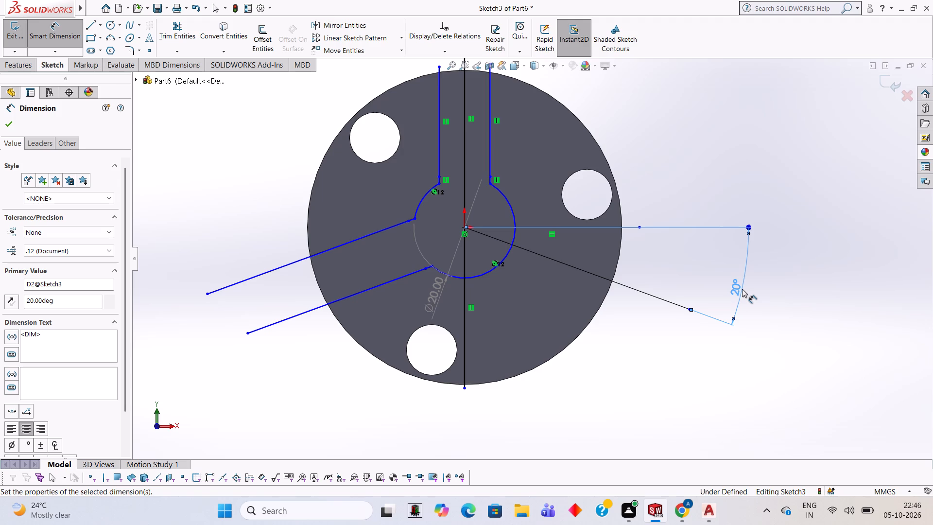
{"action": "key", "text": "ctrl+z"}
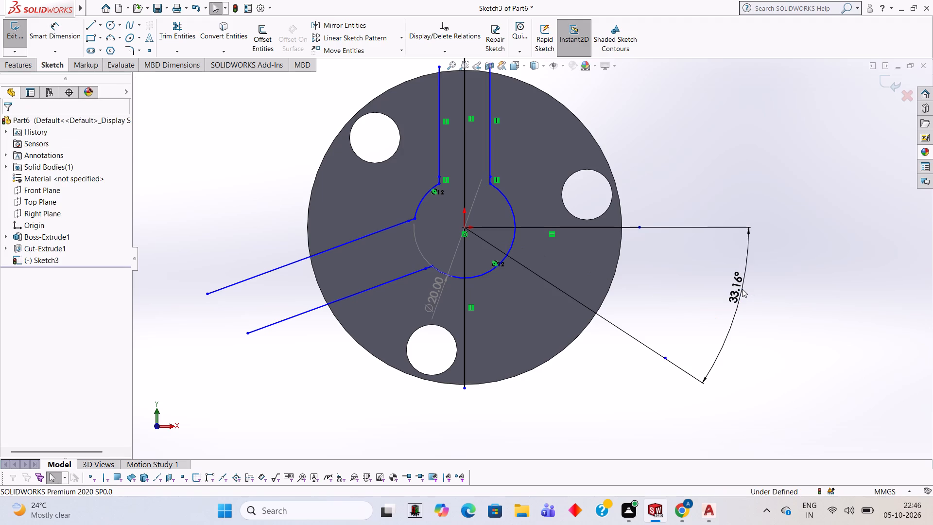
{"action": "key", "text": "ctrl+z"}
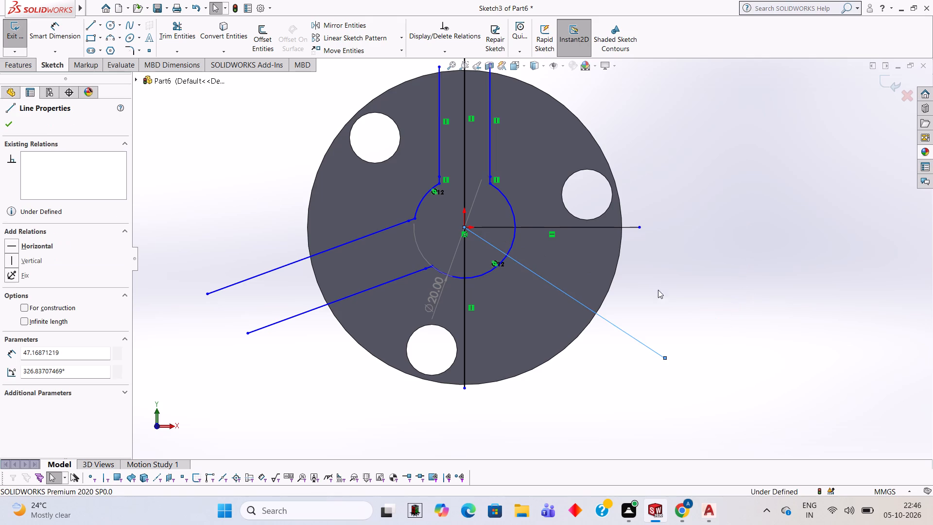
Dimension the angle between the sloping line and the horizontal line as 35°.
{"action": "left_click", "coordinate": [56, 32]}
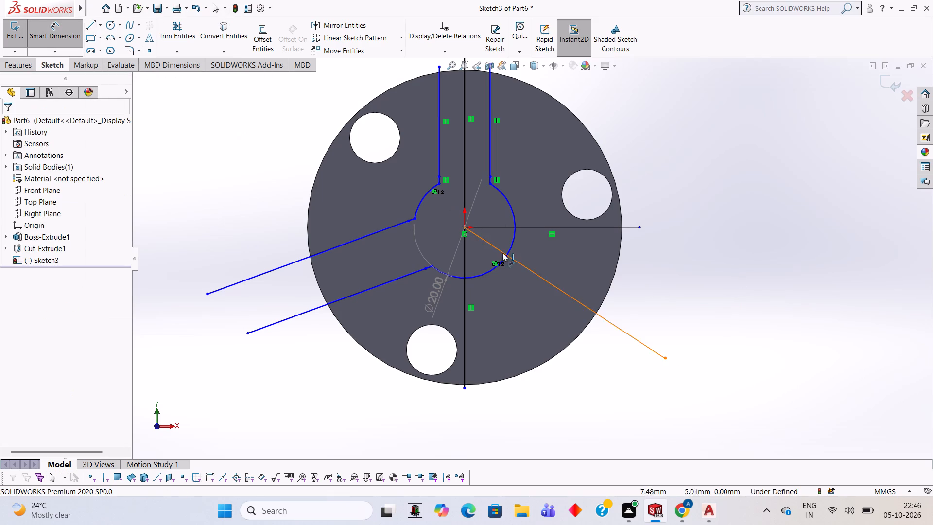
{"action": "left_click", "coordinate": [519, 260]}
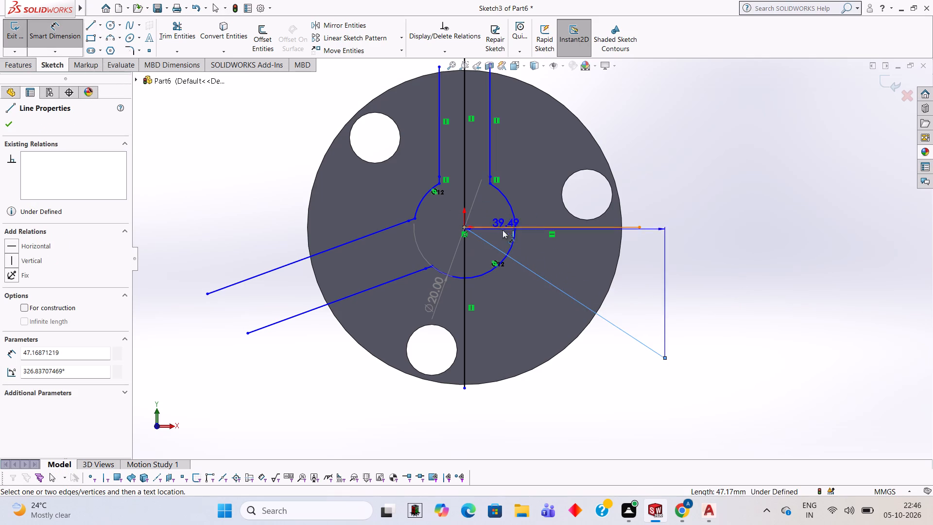
{"action": "left_click", "coordinate": [465, 228]}
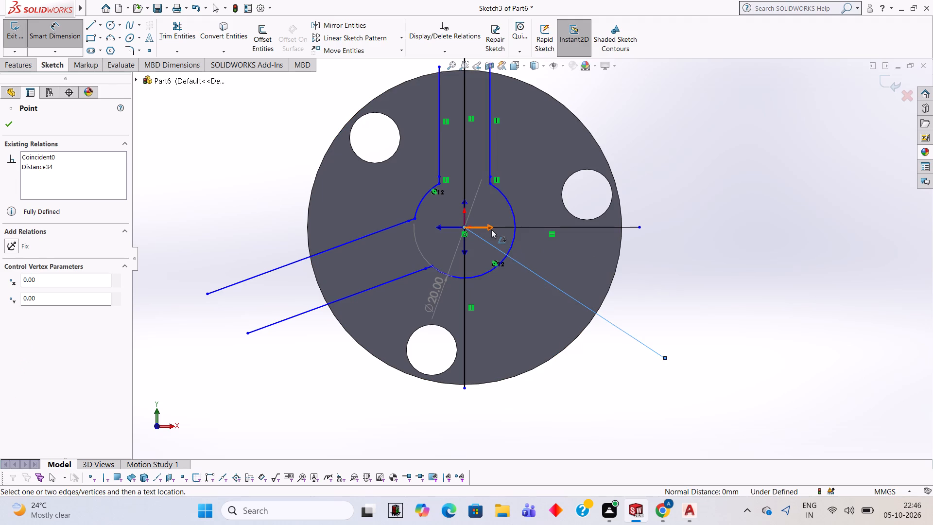
{"action": "left_click", "coordinate": [491, 229]}
{"action": "left_click", "coordinate": [685, 275]}
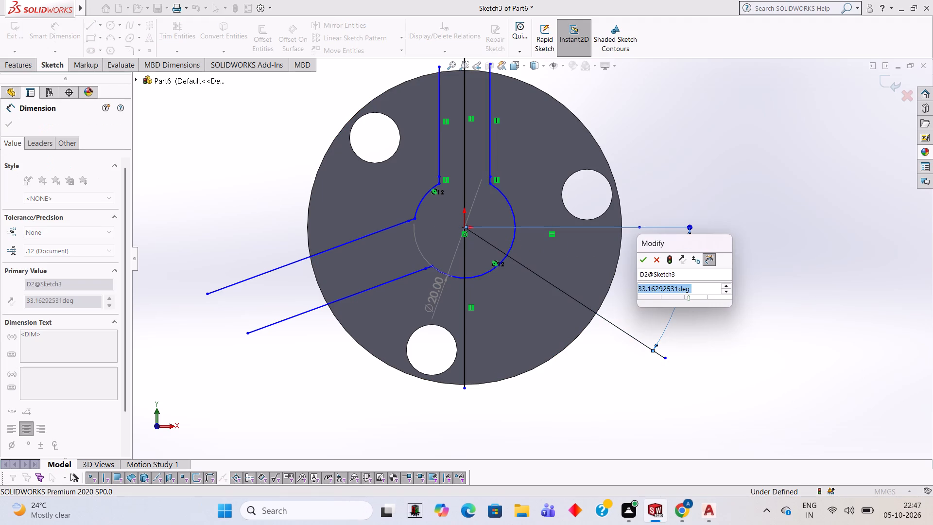
{"action": "type", "text": "35"}
{"action": "key", "text": "Return"}
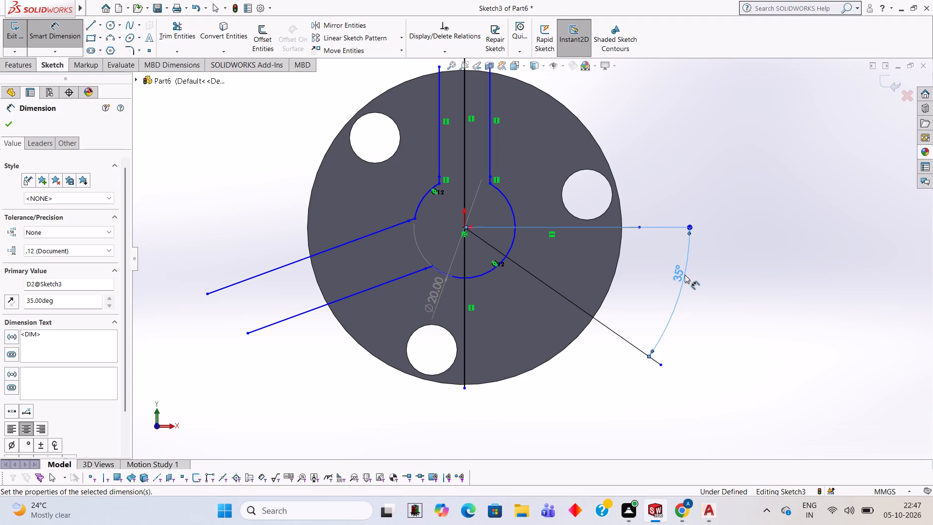
{"action": "key", "text": "Escape"}
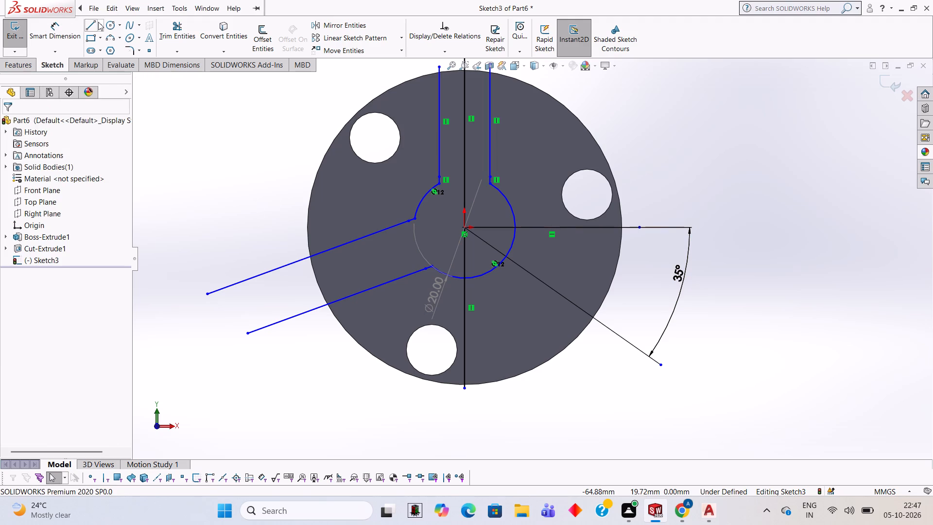
From the sloping line's crossing with the central circle, sketch a perpendicular 5 mm line up-right, continuing with an upper slot side past the disc's edge.
{"action": "left_click", "coordinate": [92, 22]}
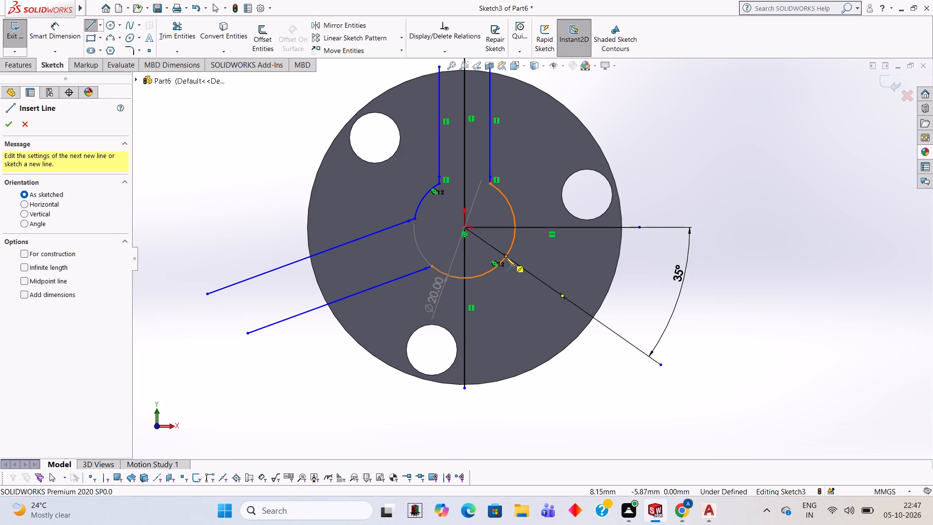
{"action": "left_click", "coordinate": [506, 257]}
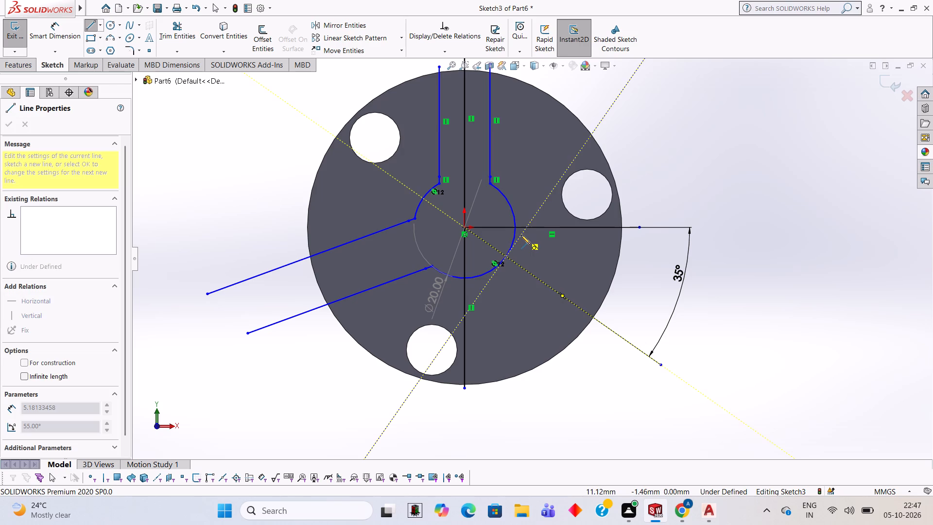
{"action": "key", "text": "5"}
{"action": "key", "text": "Return"}
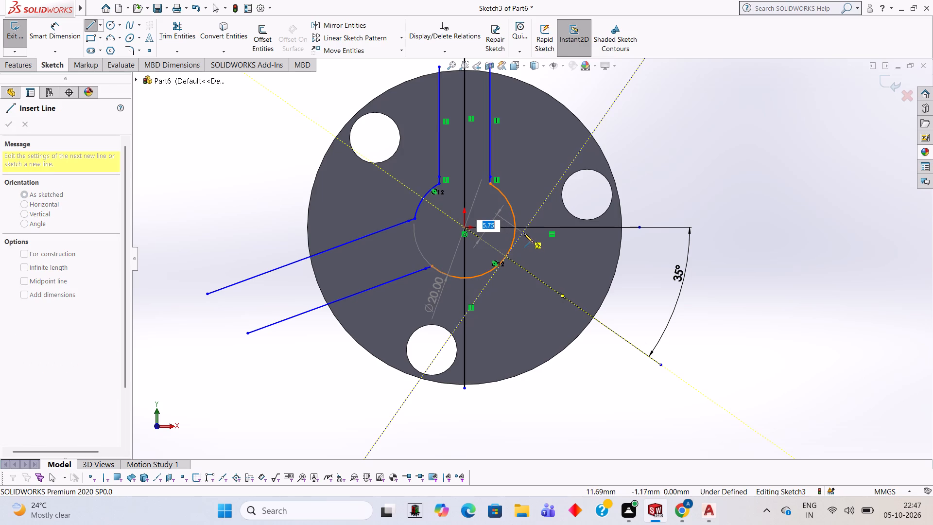
{"action": "key", "text": "5"}
{"action": "key", "text": "Return"}
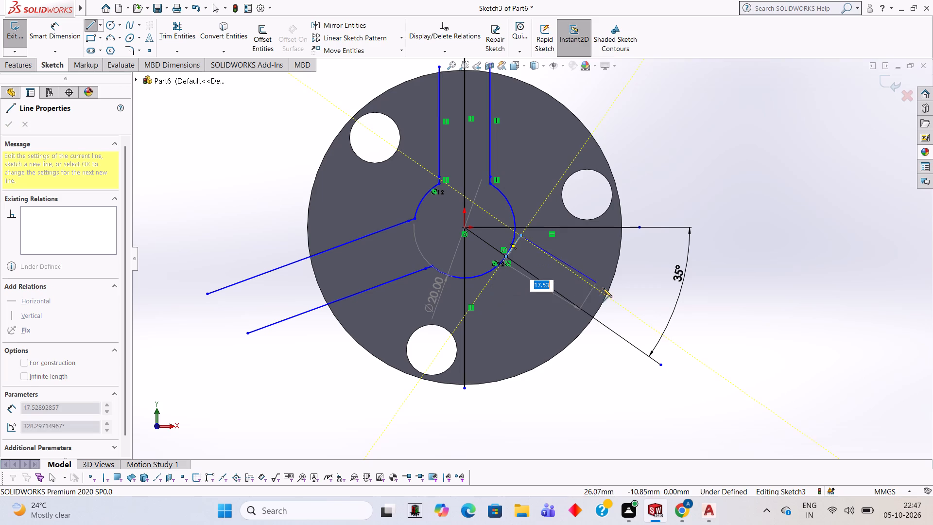
{"action": "left_click", "coordinate": [631, 312]}
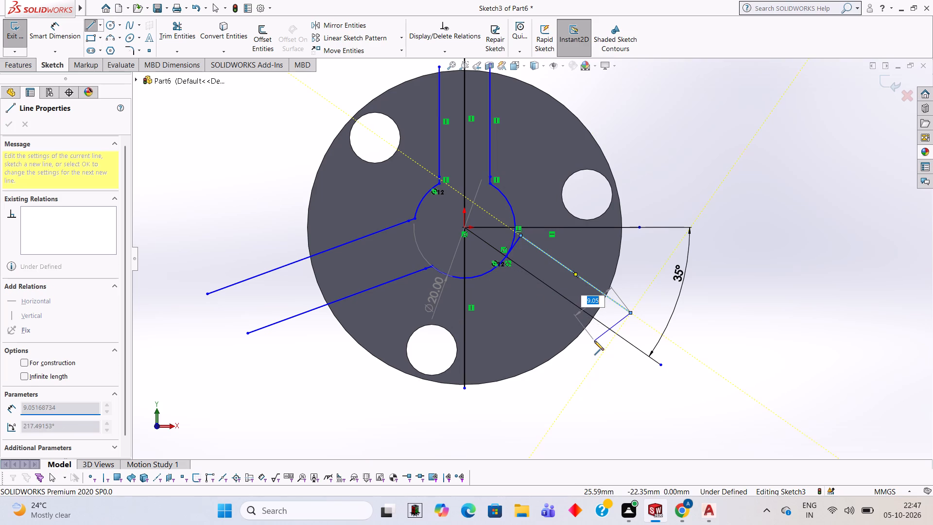
{"action": "key", "text": "Escape"}
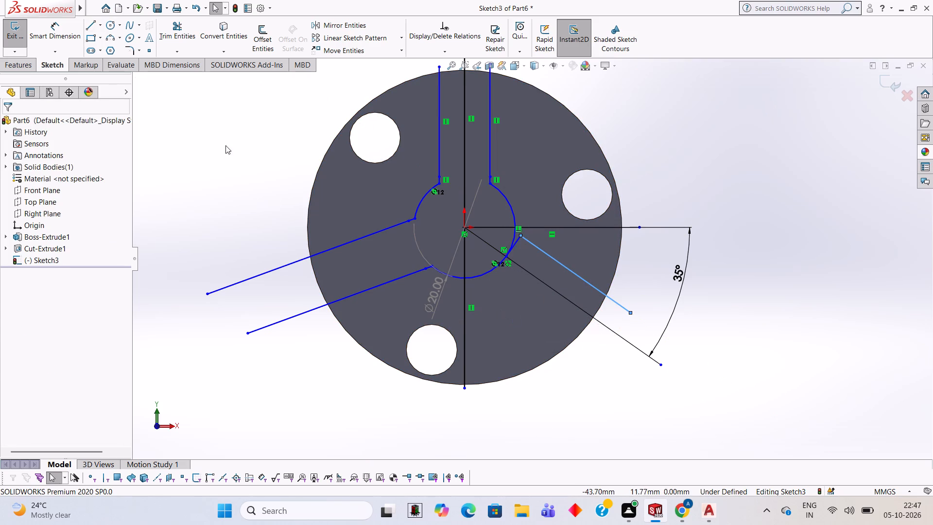
From the same crossing, sketch a perpendicular 5 mm line down-left, continuing with a parallel lower slot side about 29 mm long.
{"action": "left_click", "coordinate": [92, 23]}
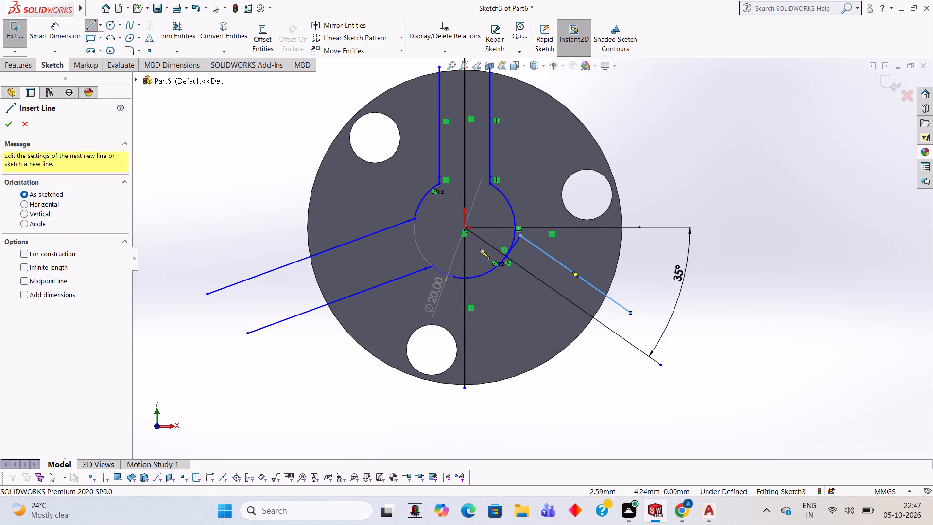
{"action": "left_click", "coordinate": [506, 256]}
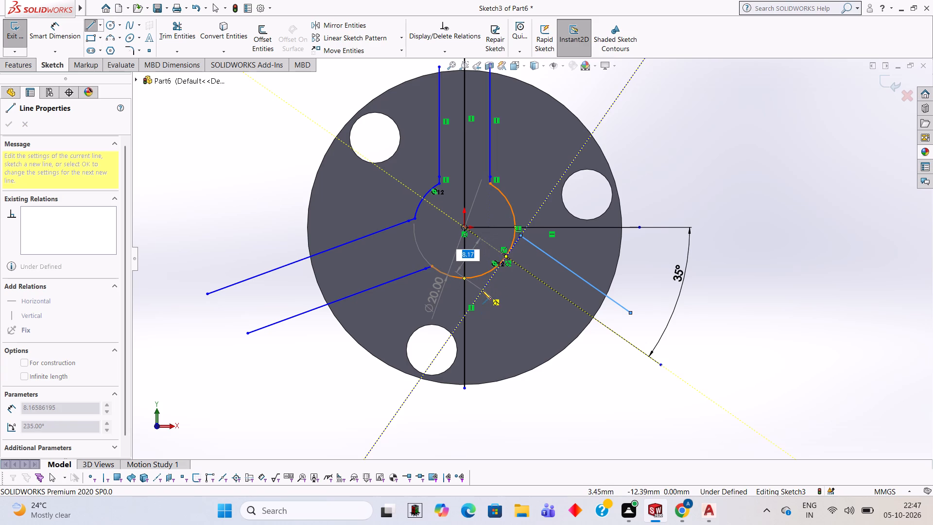
{"action": "key", "text": "5"}
{"action": "key", "text": "Return"}
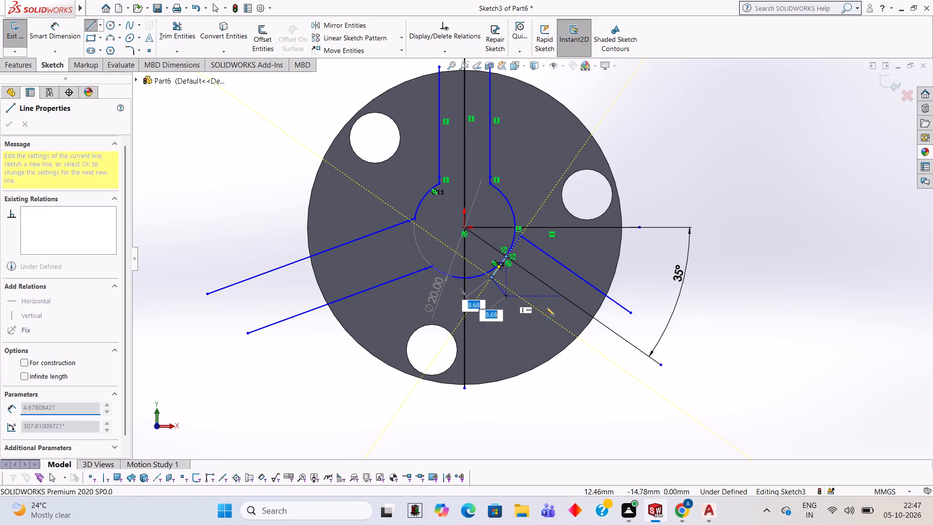
{"action": "left_click", "coordinate": [611, 363]}
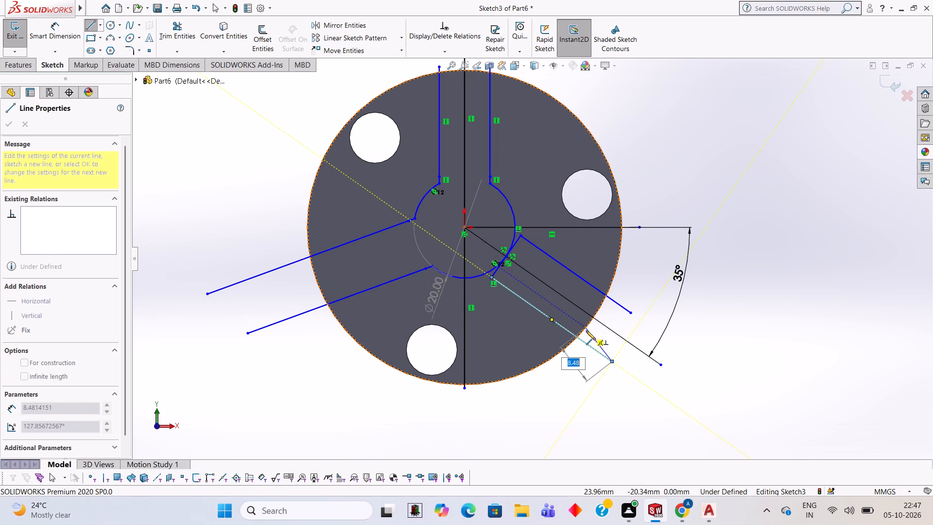
Sketch short line segments continuing both sides of the 35° slot inward from their inner endpoints, past the central circle.
{"action": "key", "text": "Escape"}
{"action": "left_click", "coordinate": [91, 23]}
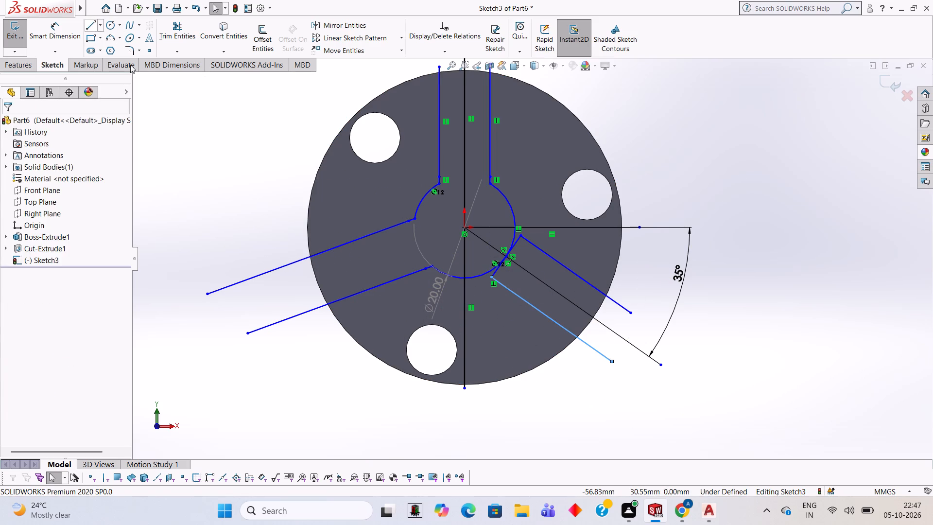
{"action": "left_click", "coordinate": [491, 279]}
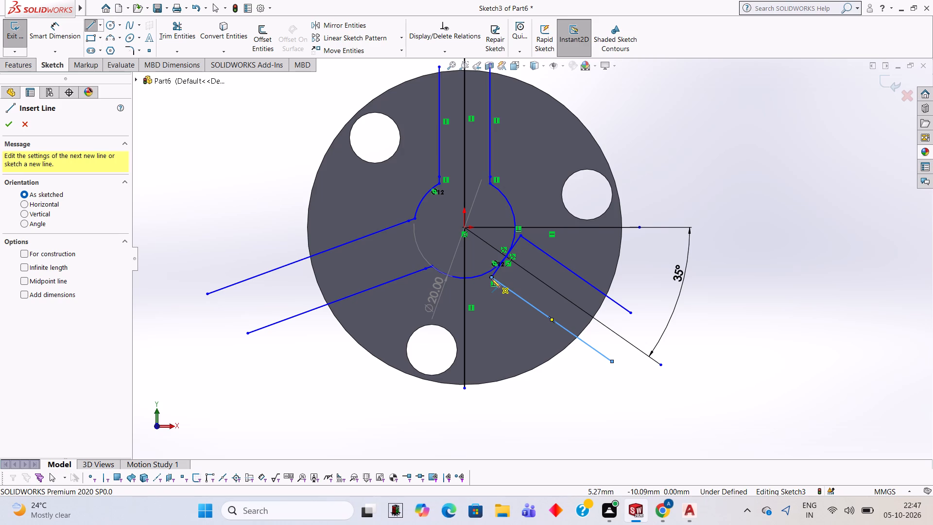
{"action": "left_click", "coordinate": [466, 257]}
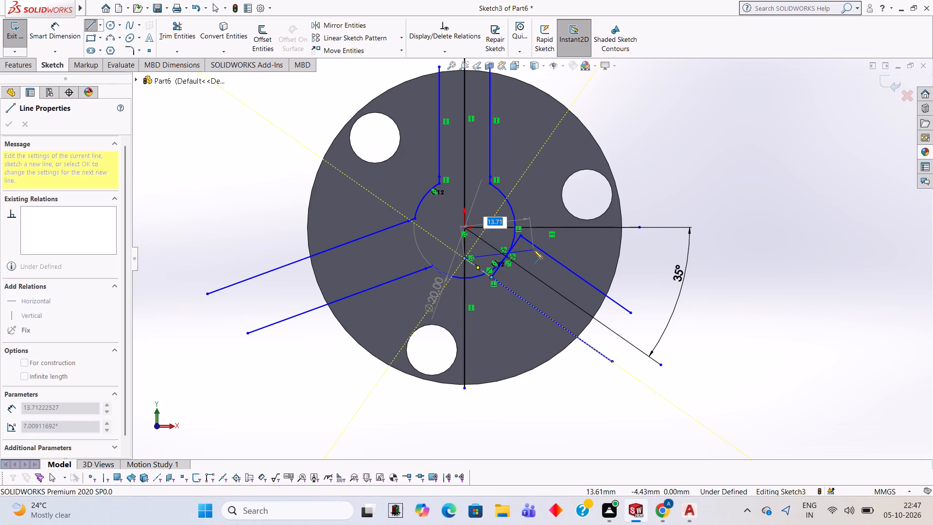
{"action": "key", "text": "Escape"}
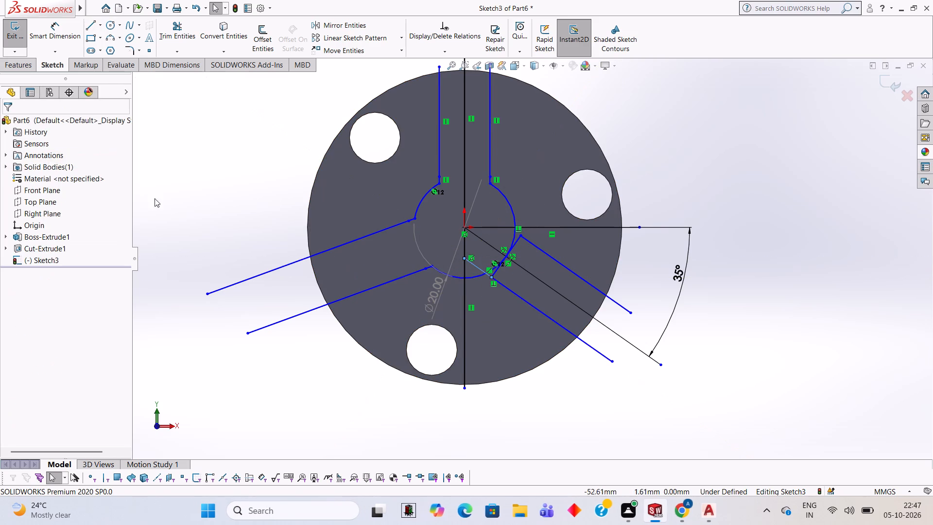
{"action": "left_click", "coordinate": [92, 24]}
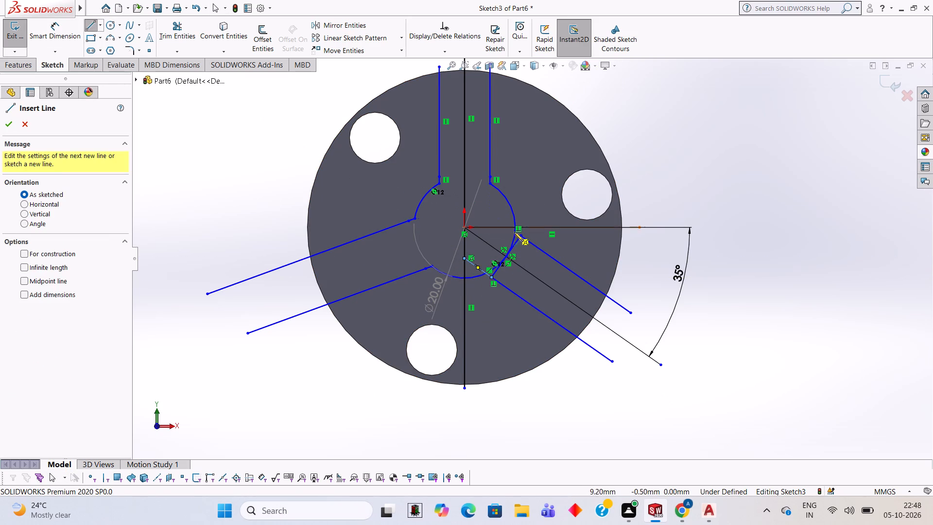
{"action": "left_click", "coordinate": [521, 234]}
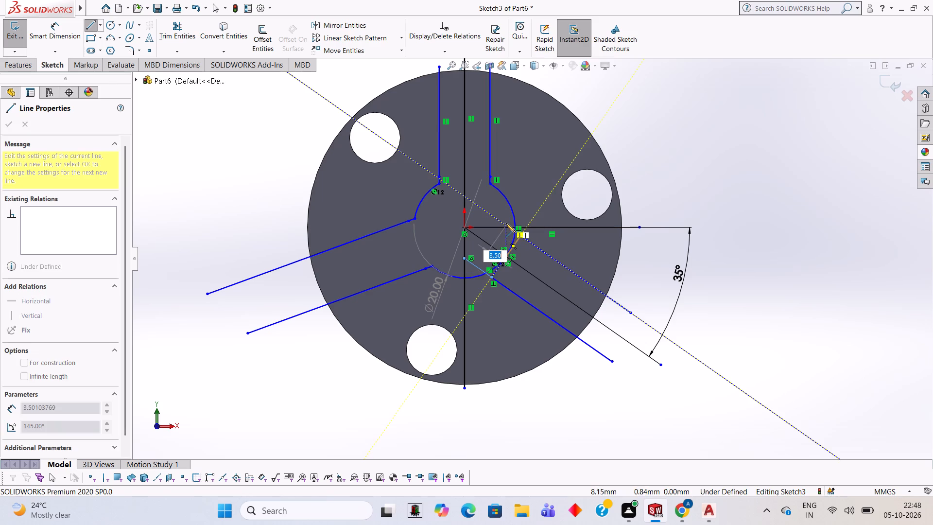
{"action": "left_click", "coordinate": [506, 223]}
{"action": "key", "text": "Escape"}
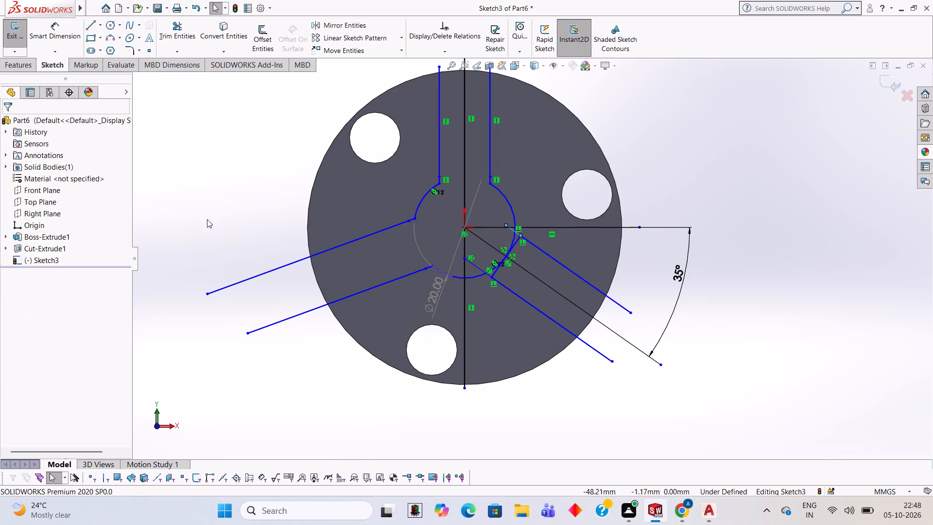
Trim the inward ends of both slot-side extensions back to the central circle.
{"action": "left_click", "coordinate": [184, 35]}
{"action": "scroll", "coordinate": [531, 247], "scroll_direction": "down", "scroll_amount": 2}
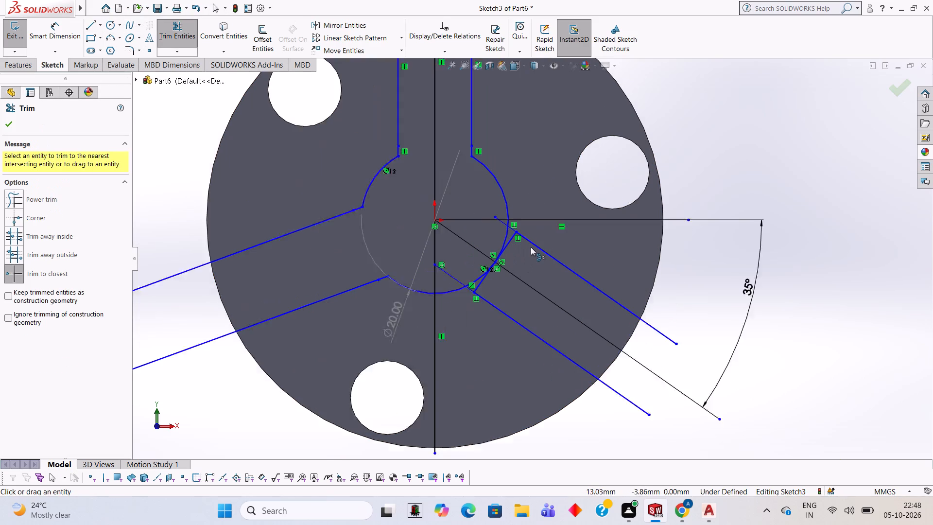
{"action": "scroll", "coordinate": [531, 247], "scroll_direction": "down", "scroll_amount": 1}
{"action": "left_click", "coordinate": [496, 217]}
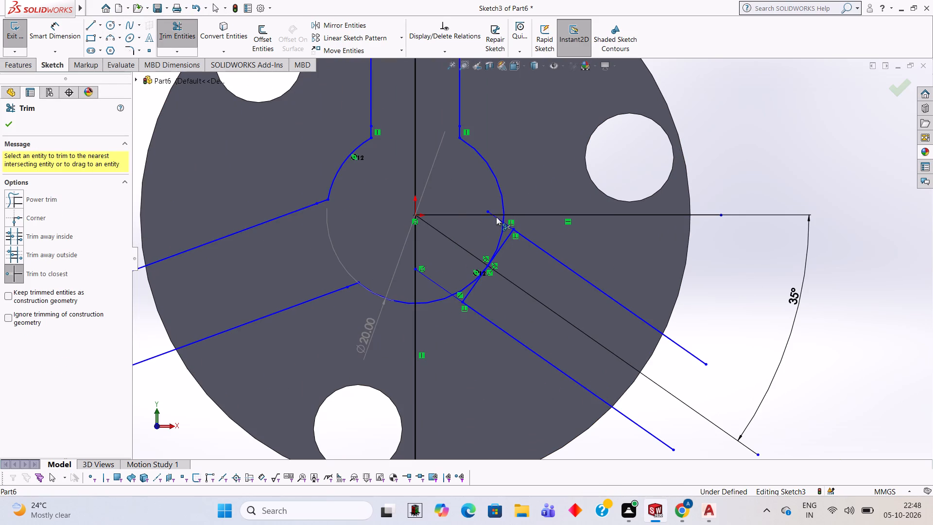
{"action": "left_click", "coordinate": [488, 211]}
{"action": "left_click", "coordinate": [425, 274]}
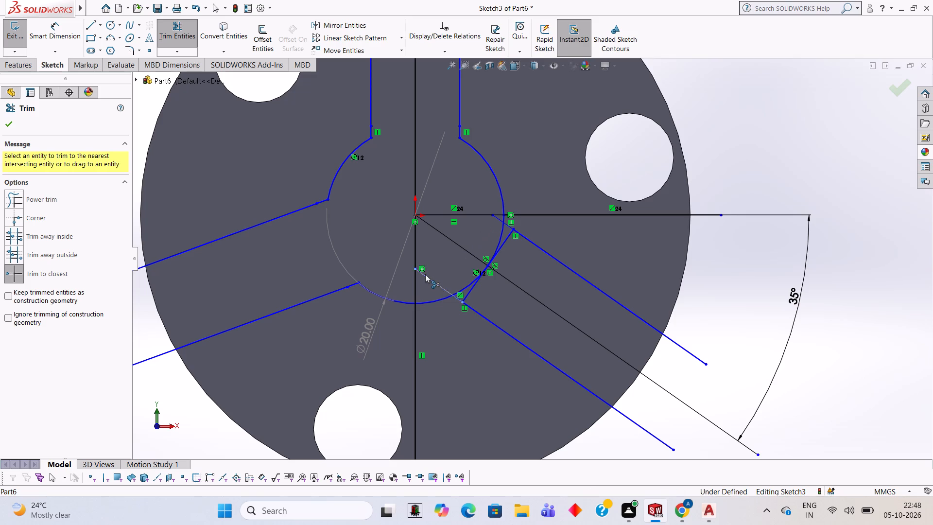
{"action": "left_click", "coordinate": [497, 220]}
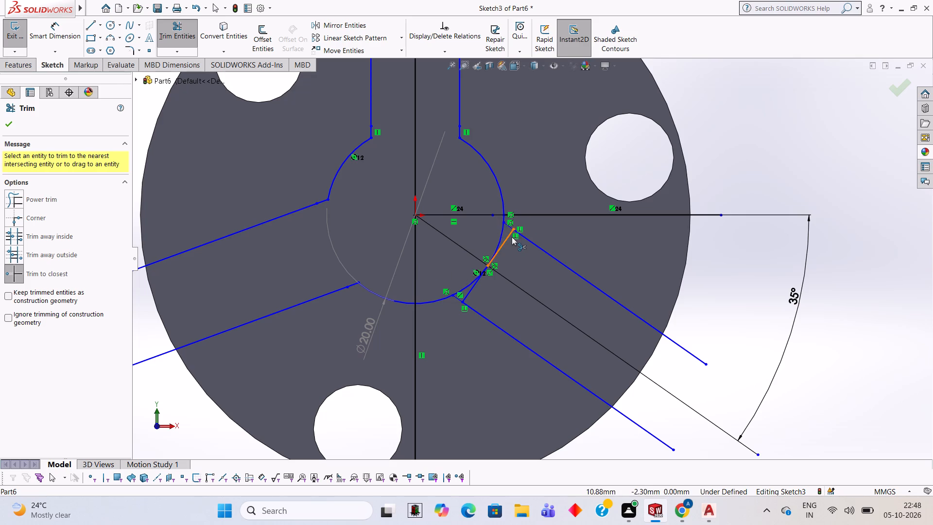
Trim away the central circle's arc across the 35° slot's mouth and both 5 mm perpendicular lines.
{"action": "left_click", "coordinate": [502, 229]}
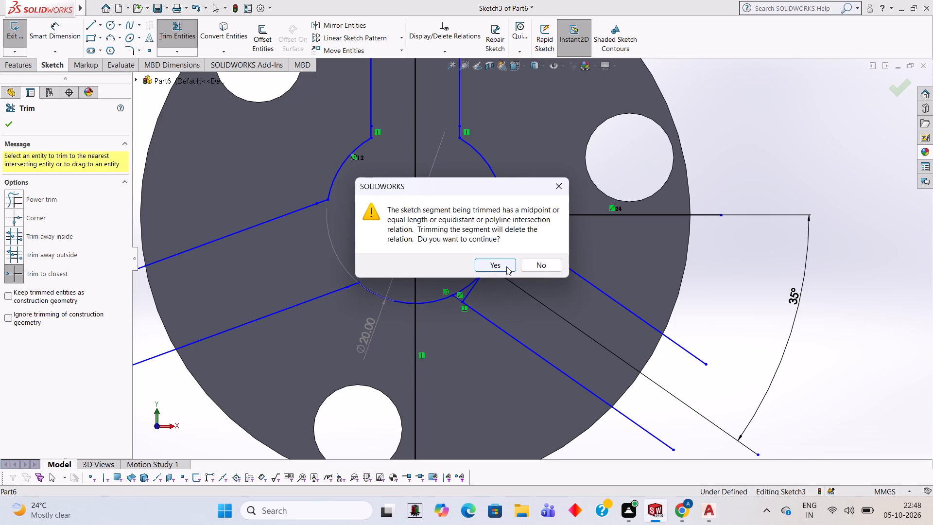
{"action": "left_click", "coordinate": [506, 266]}
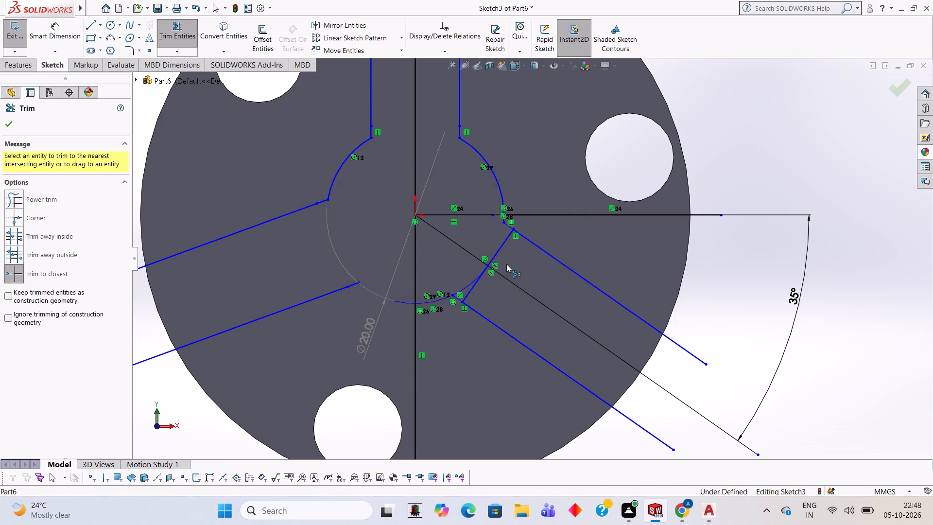
{"action": "left_click", "coordinate": [469, 285]}
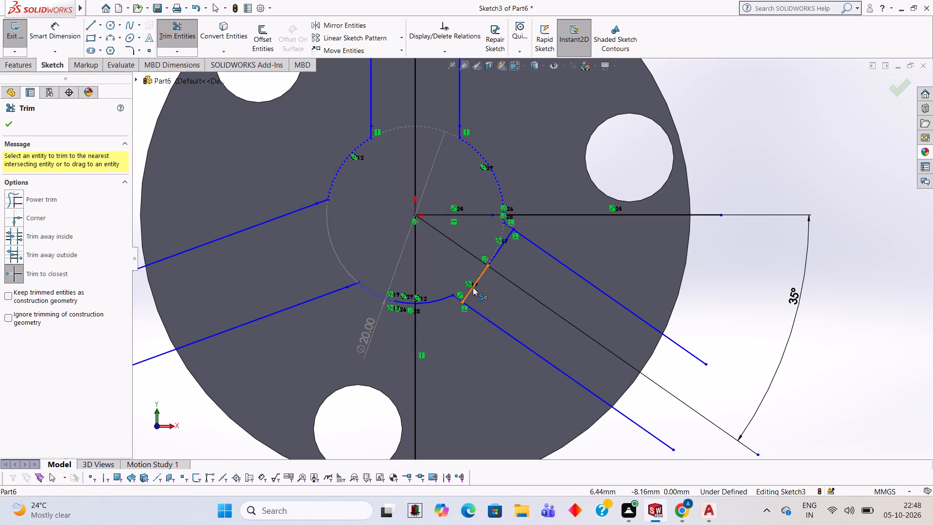
{"action": "left_click", "coordinate": [471, 287]}
{"action": "left_click", "coordinate": [497, 252]}
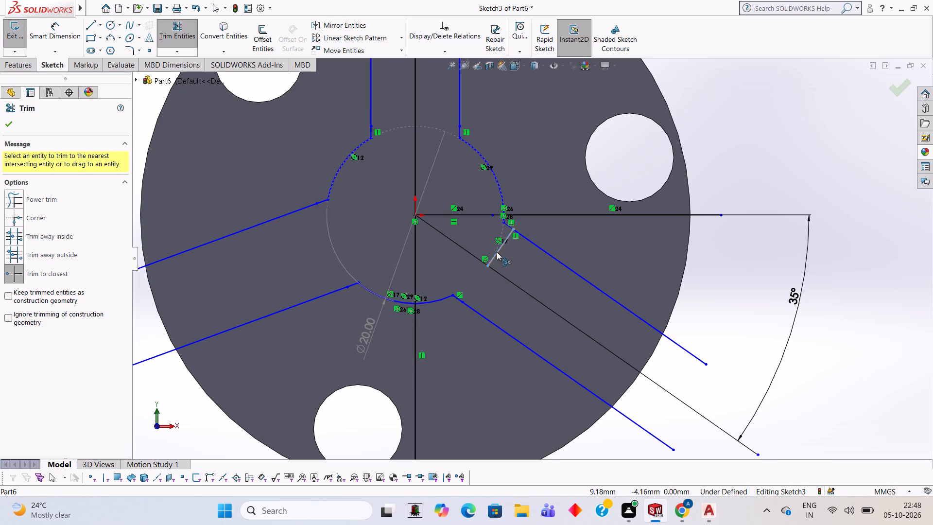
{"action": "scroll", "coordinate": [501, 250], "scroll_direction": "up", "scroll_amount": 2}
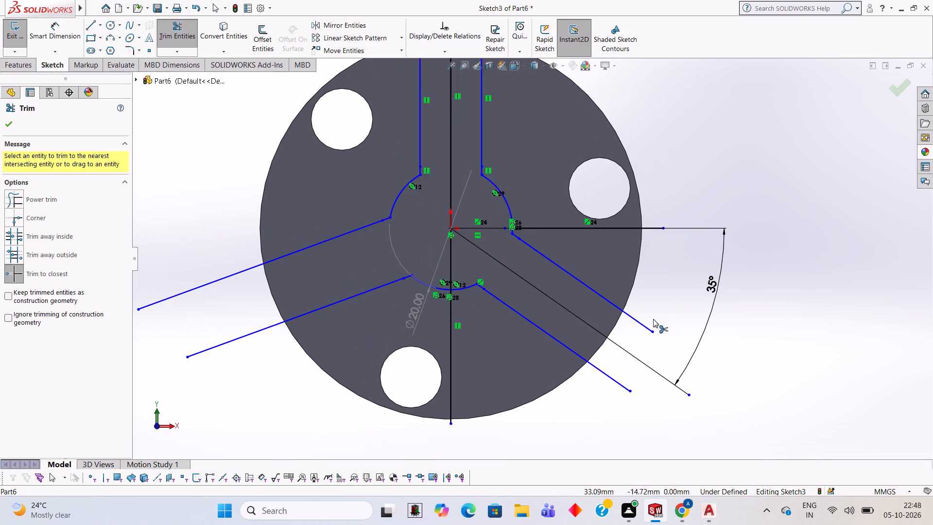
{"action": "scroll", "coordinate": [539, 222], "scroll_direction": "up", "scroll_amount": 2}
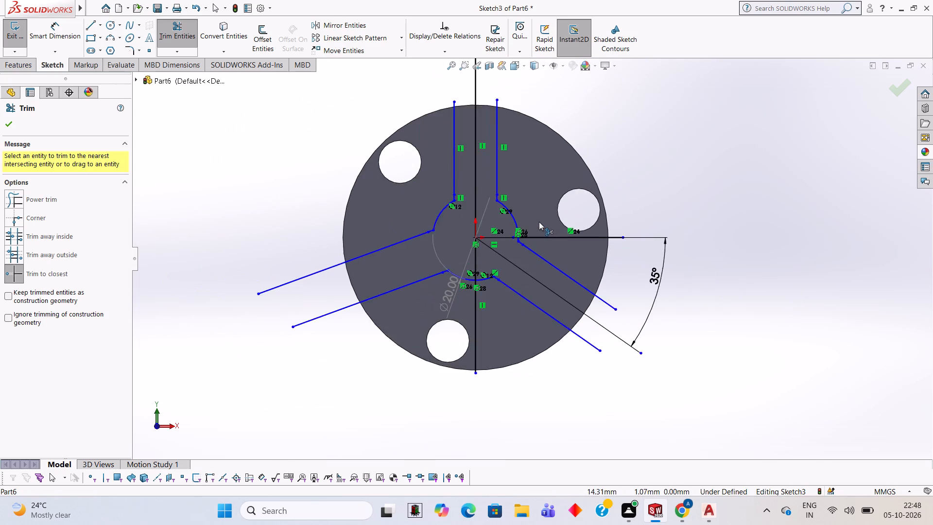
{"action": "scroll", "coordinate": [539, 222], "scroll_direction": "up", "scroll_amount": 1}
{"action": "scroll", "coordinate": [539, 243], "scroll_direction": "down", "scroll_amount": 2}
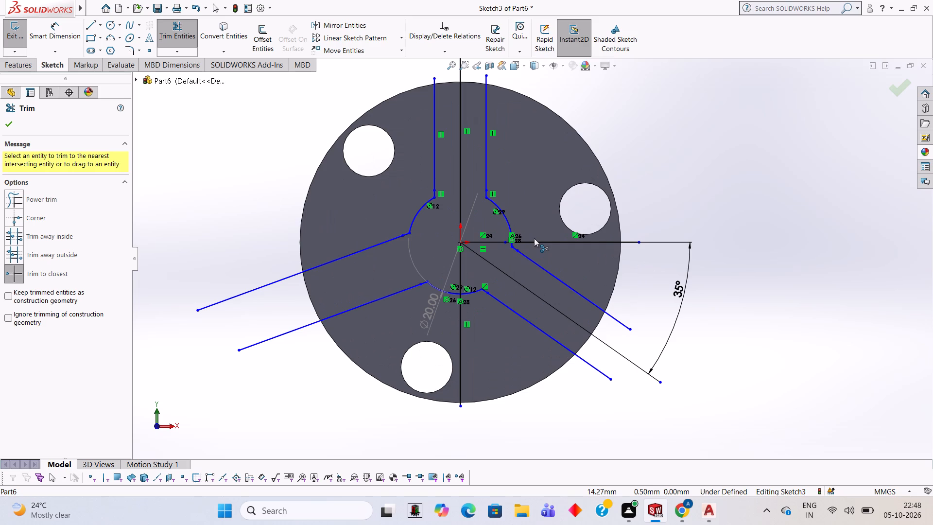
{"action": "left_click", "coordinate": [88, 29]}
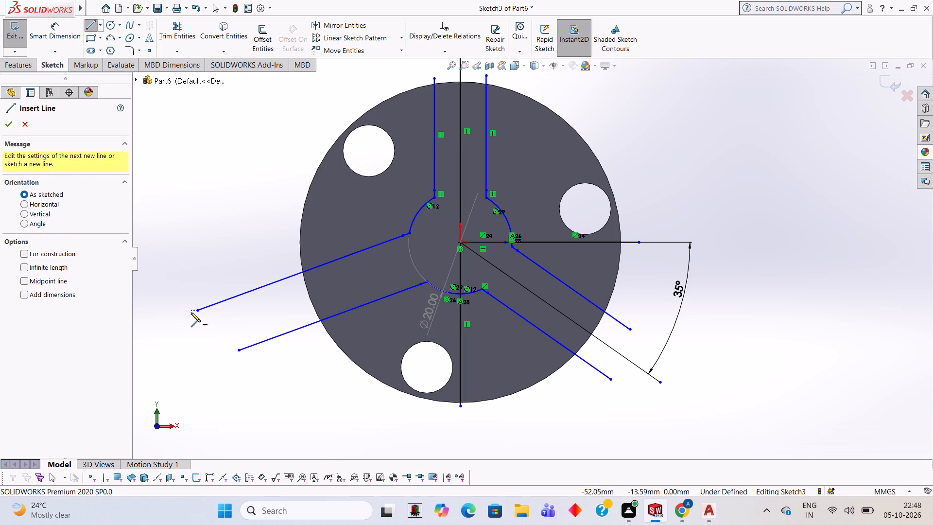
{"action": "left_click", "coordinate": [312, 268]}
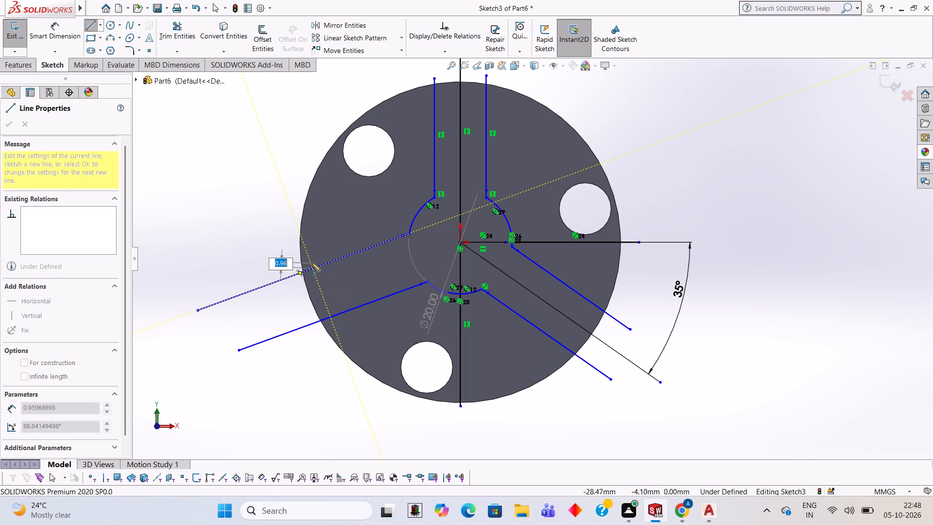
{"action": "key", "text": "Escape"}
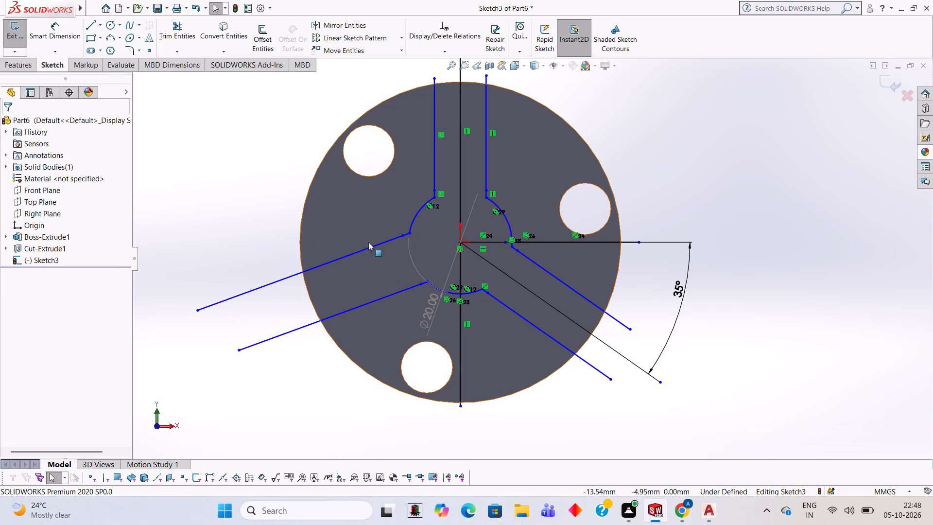
Sketch a 62 mm diameter circle centred on the origin, along the disc's outer edge.
{"action": "left_click", "coordinate": [111, 26]}
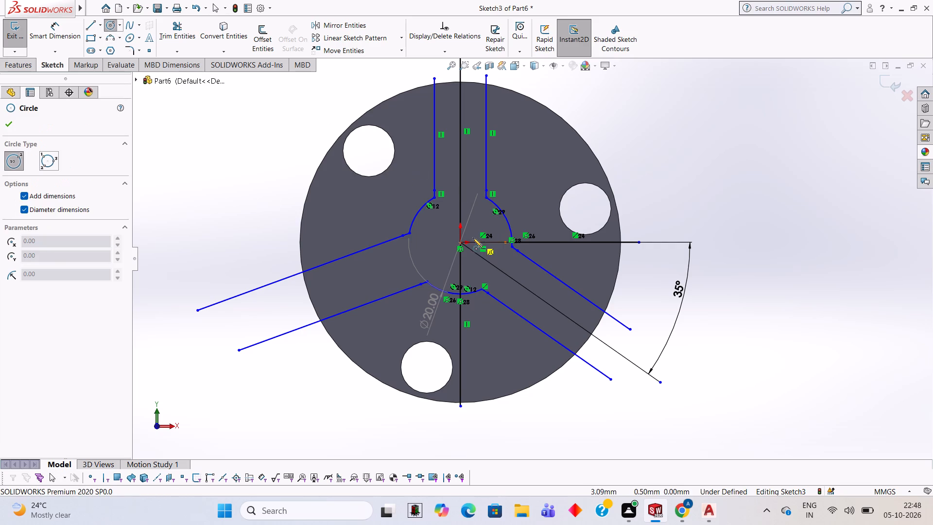
{"action": "left_click", "coordinate": [462, 243]}
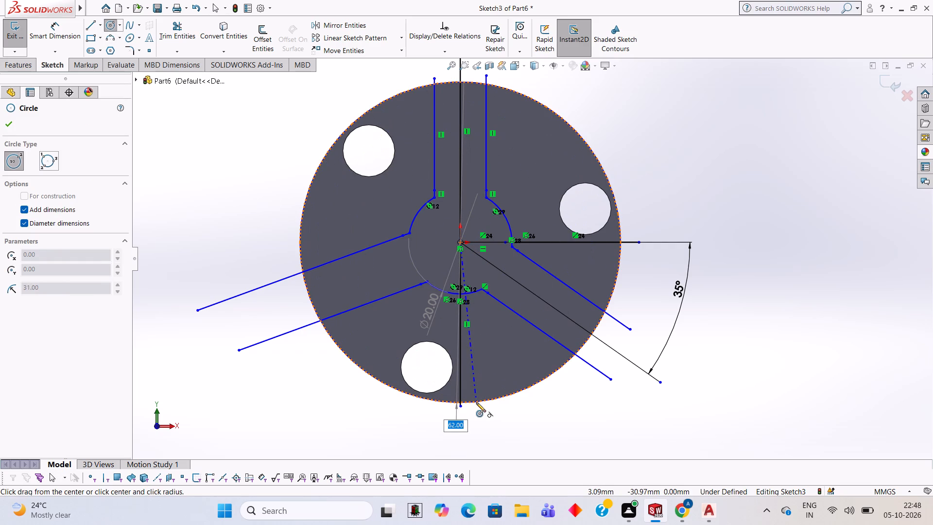
{"action": "type", "text": "62"}
{"action": "key", "text": "Return"}
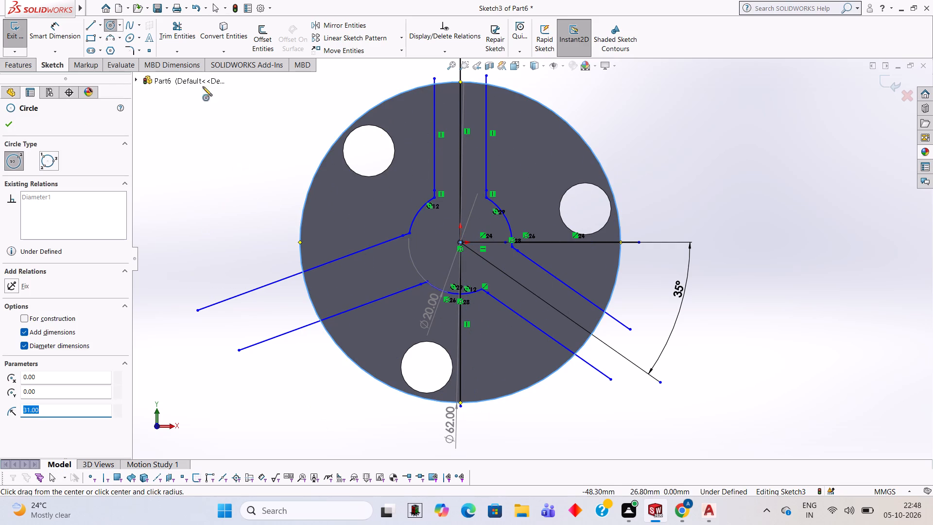
Trim the overhanging ends of all six slot sides back to the 62 mm circle.
{"action": "left_click", "coordinate": [183, 43]}
{"action": "left_click", "coordinate": [241, 295]}
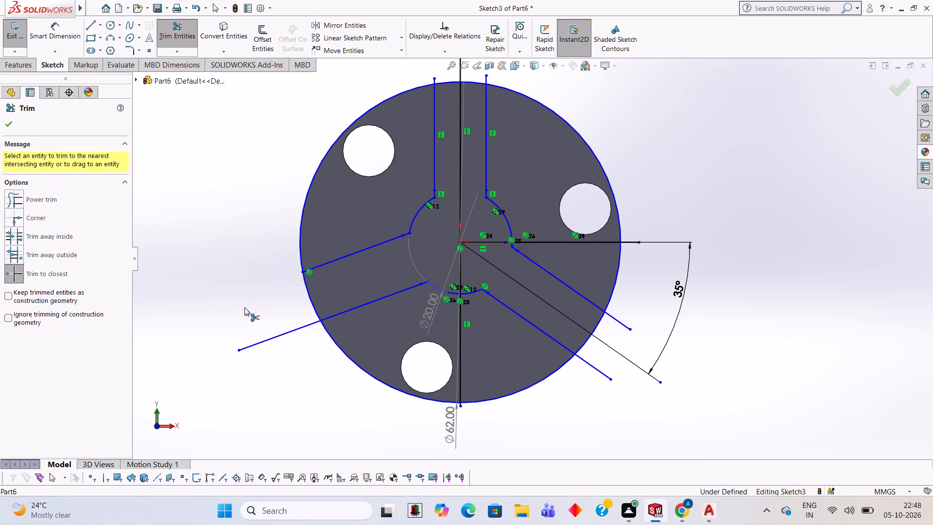
{"action": "left_click", "coordinate": [259, 342]}
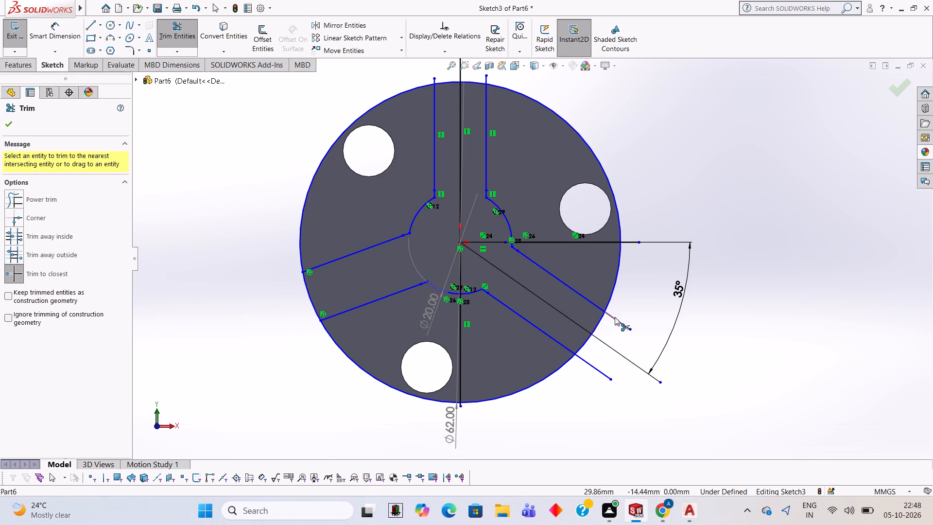
{"action": "left_click", "coordinate": [615, 317]}
{"action": "left_click", "coordinate": [591, 367]}
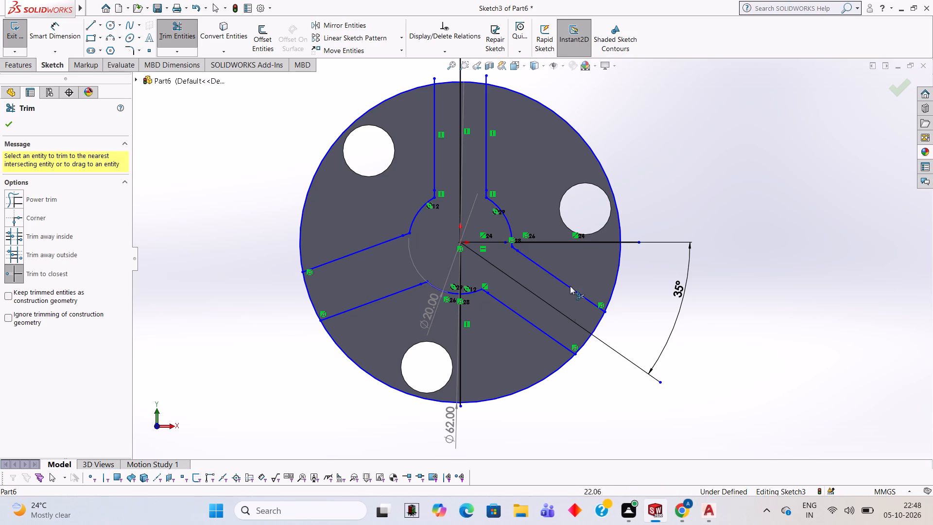
{"action": "left_click", "coordinate": [485, 76]}
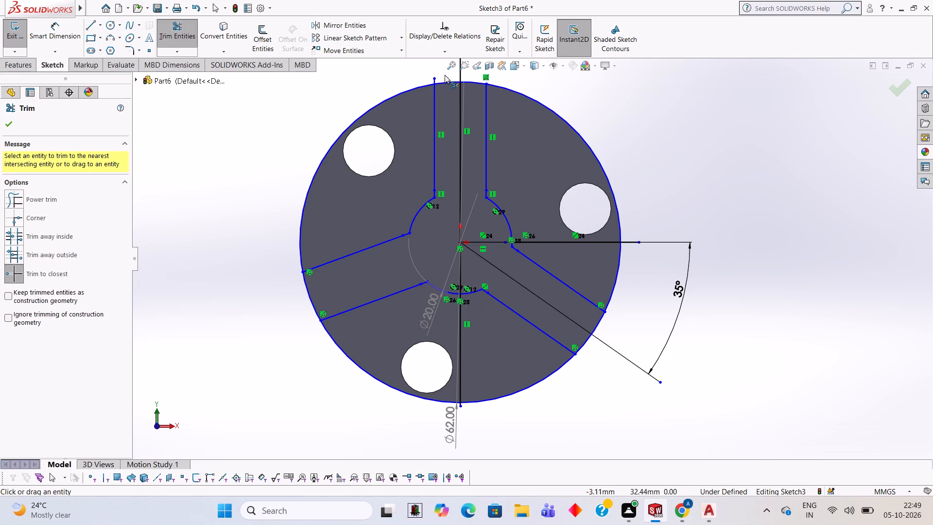
{"action": "left_click", "coordinate": [433, 81]}
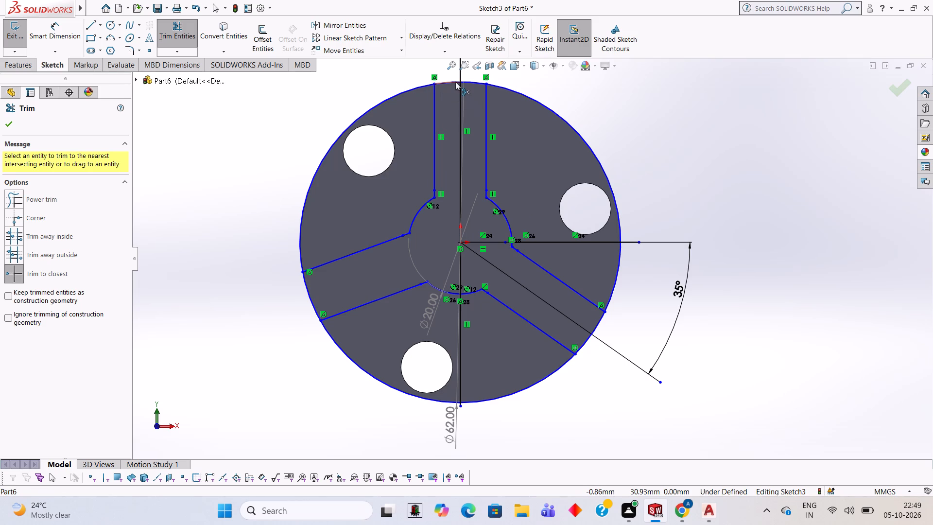
Trim away the 62 mm circle's arcs across the upper slot and the vertical line running inside that slot.
{"action": "left_click", "coordinate": [455, 82]}
{"action": "left_click", "coordinate": [469, 83]}
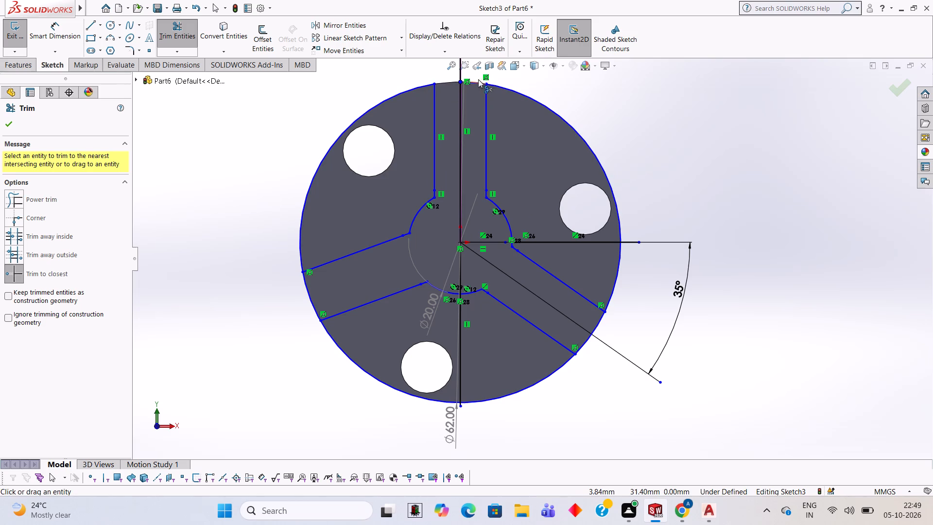
{"action": "left_click", "coordinate": [474, 82]}
{"action": "left_click", "coordinate": [458, 93]}
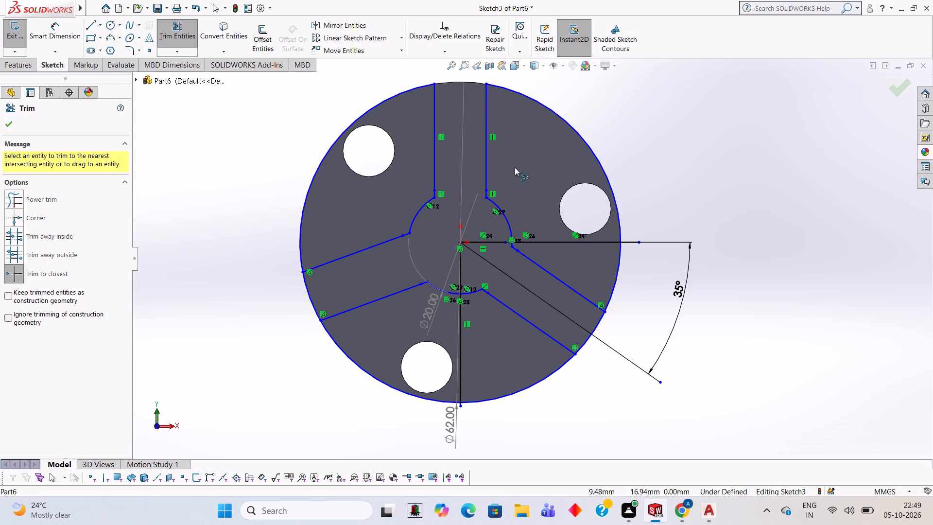
Trim away all remaining arcs of the 62 mm sketch circle around the disc's outer edge.
{"action": "left_click", "coordinate": [617, 209]}
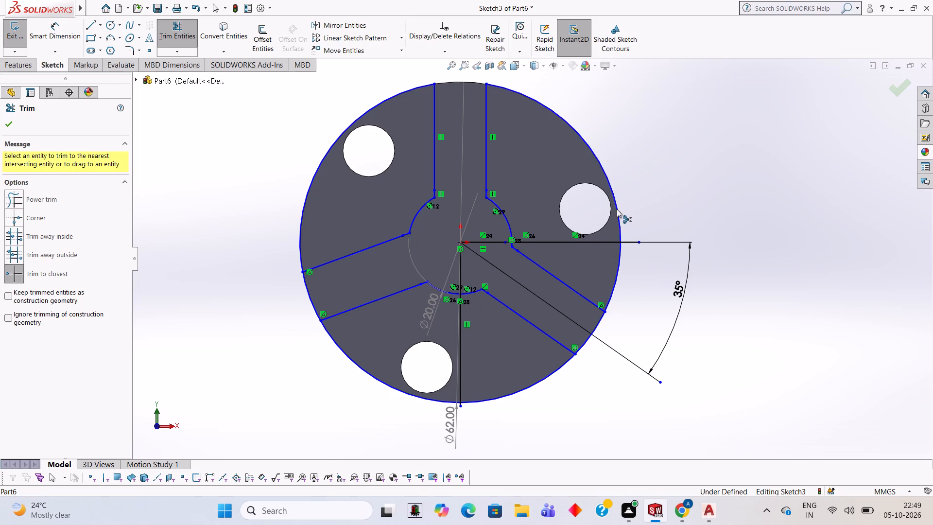
{"action": "left_click", "coordinate": [622, 265]}
{"action": "left_click", "coordinate": [618, 265]}
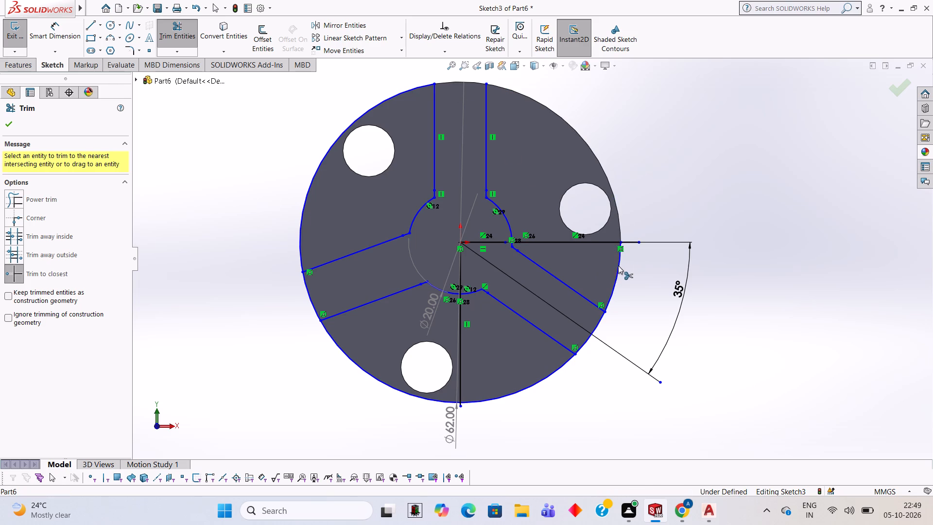
{"action": "left_click", "coordinate": [597, 330]}
{"action": "left_click", "coordinate": [587, 336]}
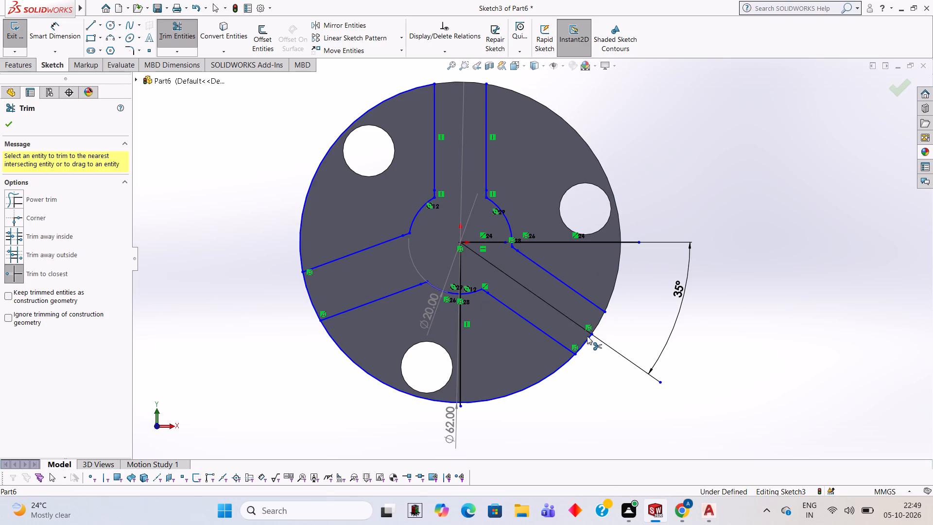
{"action": "left_click", "coordinate": [536, 385]}
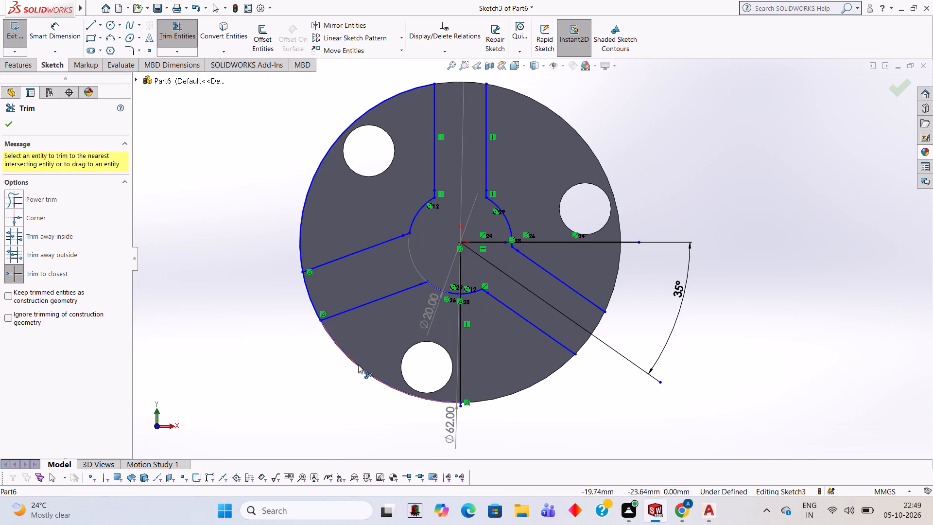
{"action": "left_click", "coordinate": [358, 365]}
{"action": "left_click", "coordinate": [304, 283]}
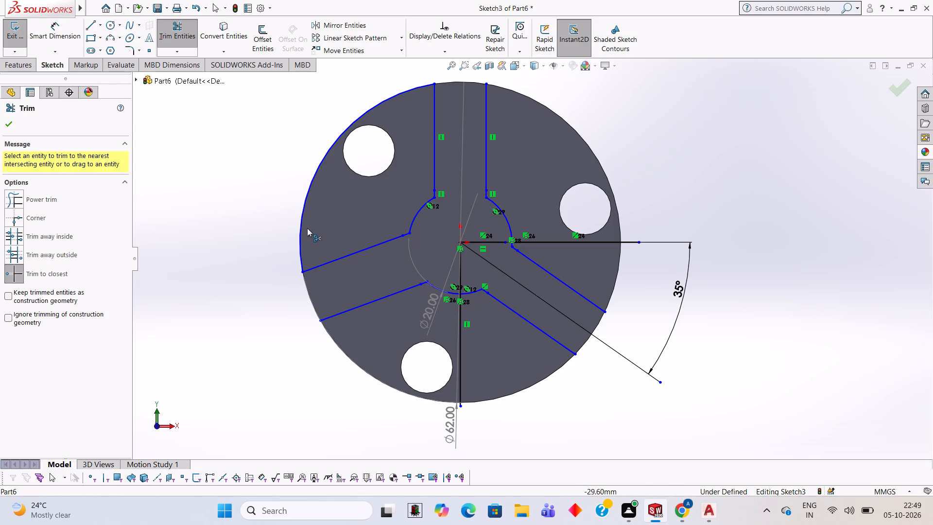
{"action": "left_click", "coordinate": [301, 225]}
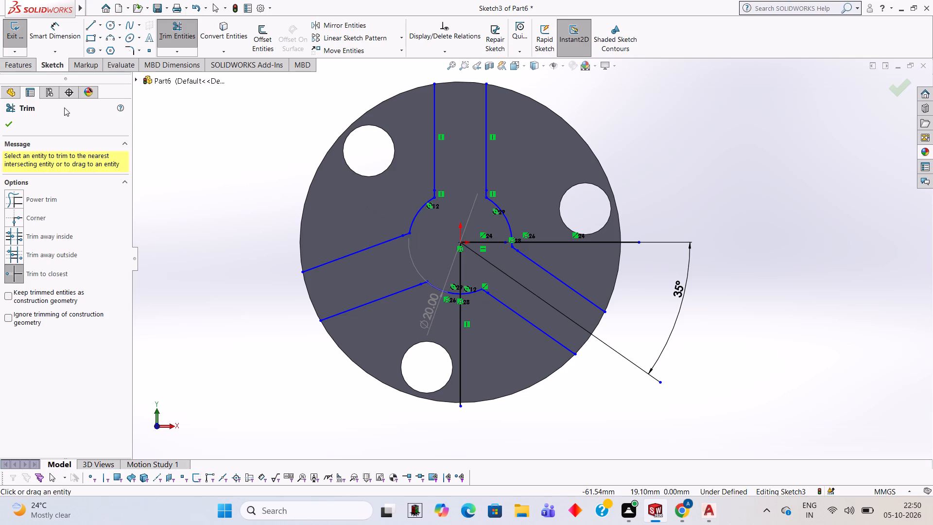
From the inner end of the upper slot's left side, sketch a 5 mm horizontal line outward and a vertical line up to the disc's edge.
{"action": "left_click", "coordinate": [93, 25]}
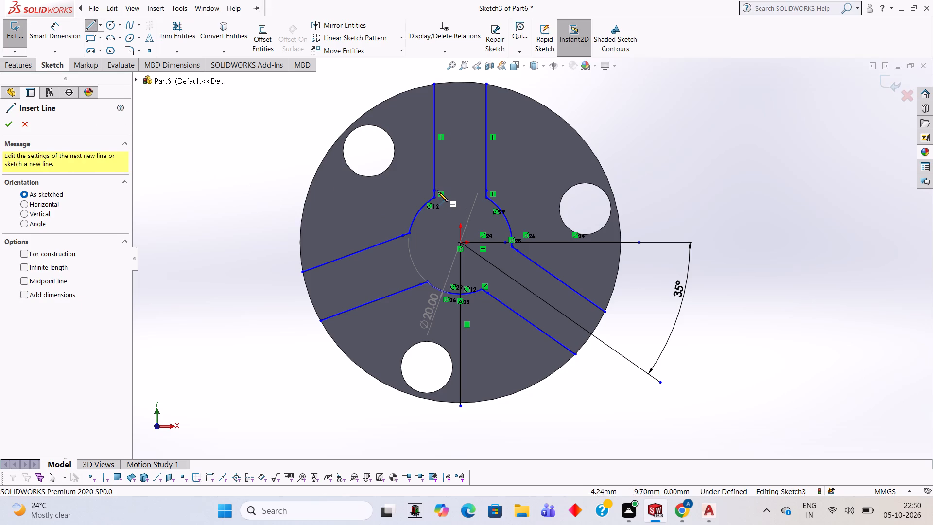
{"action": "left_click", "coordinate": [434, 197]}
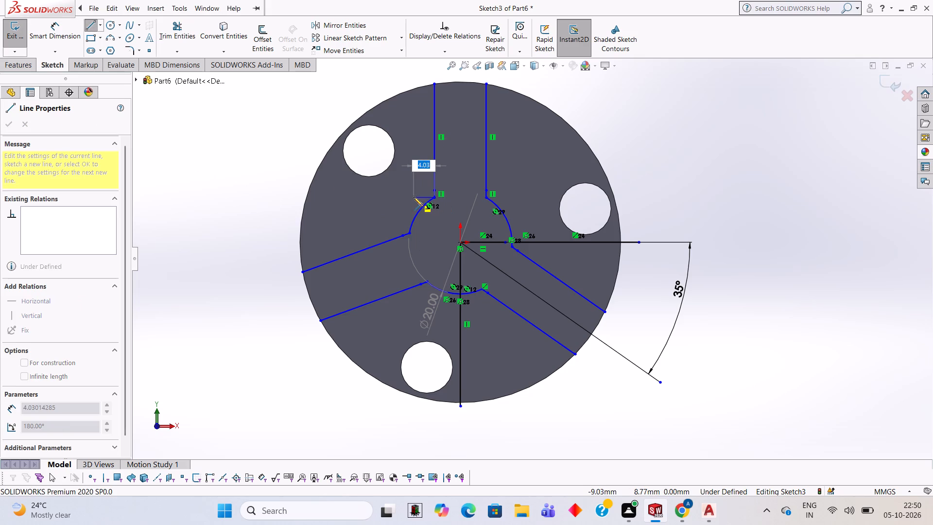
{"action": "key", "text": "5"}
{"action": "key", "text": "Return"}
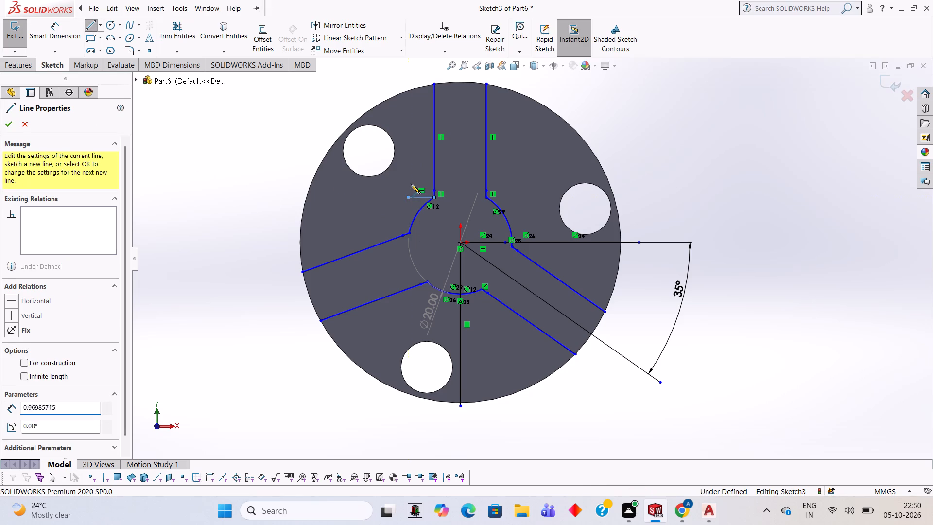
{"action": "left_click", "coordinate": [408, 90]}
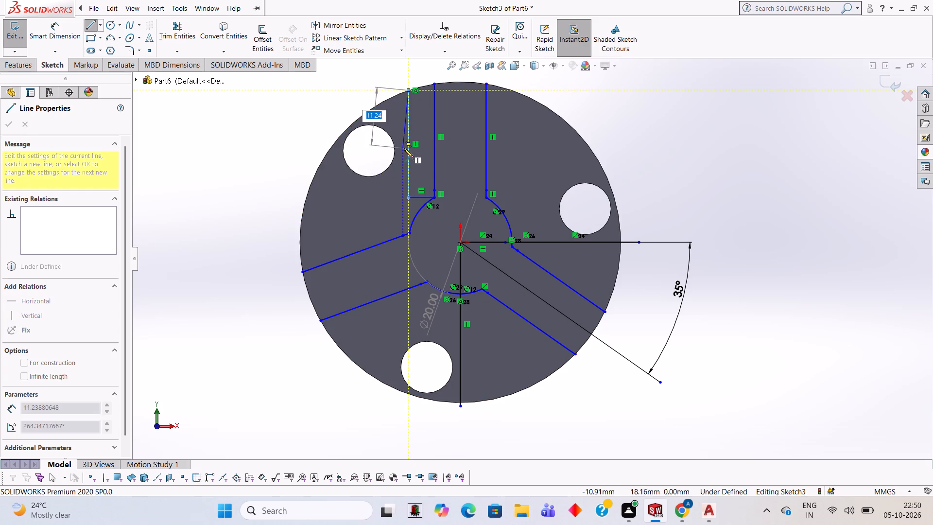
{"action": "key", "text": "Escape"}
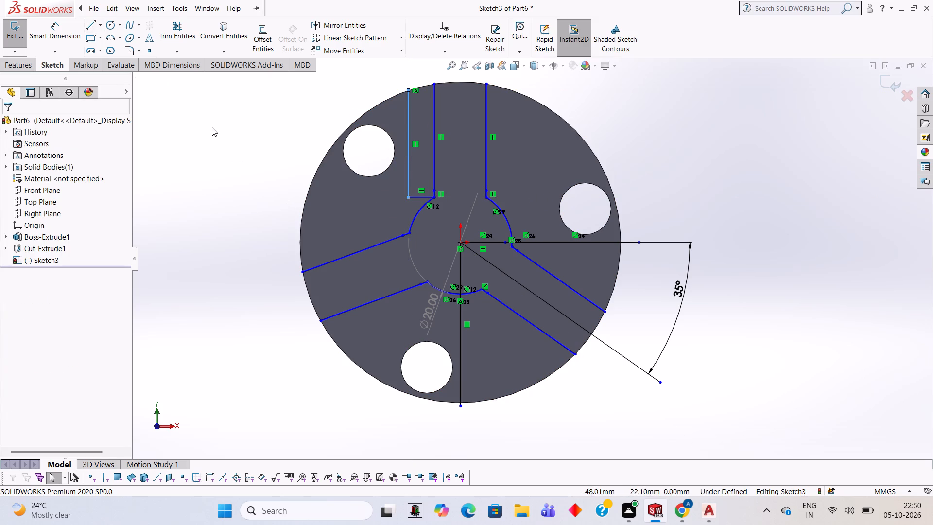
{"action": "left_click", "coordinate": [249, 89]}
From the inner end of the upper slot's right side, sketch a 5 mm horizontal line outward and a vertical line up to the disc's edge.
{"action": "left_click", "coordinate": [94, 26]}
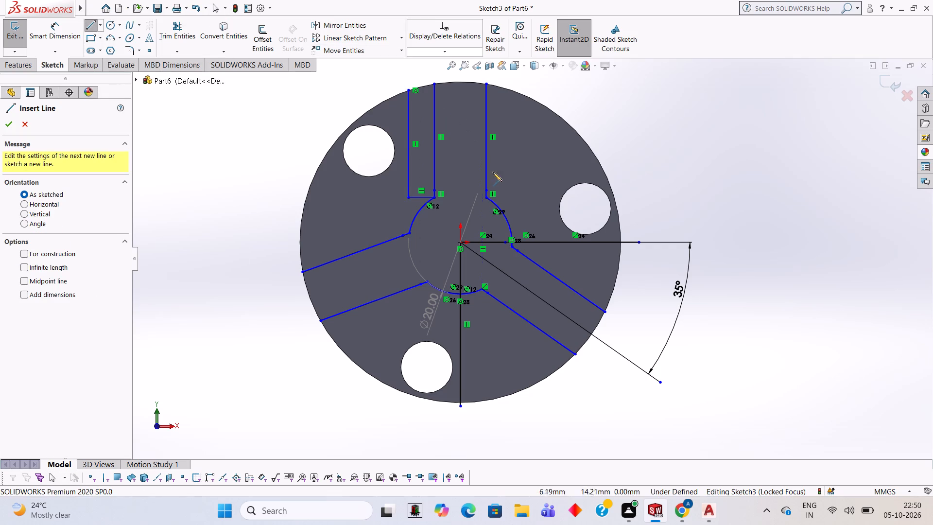
{"action": "left_click", "coordinate": [485, 198]}
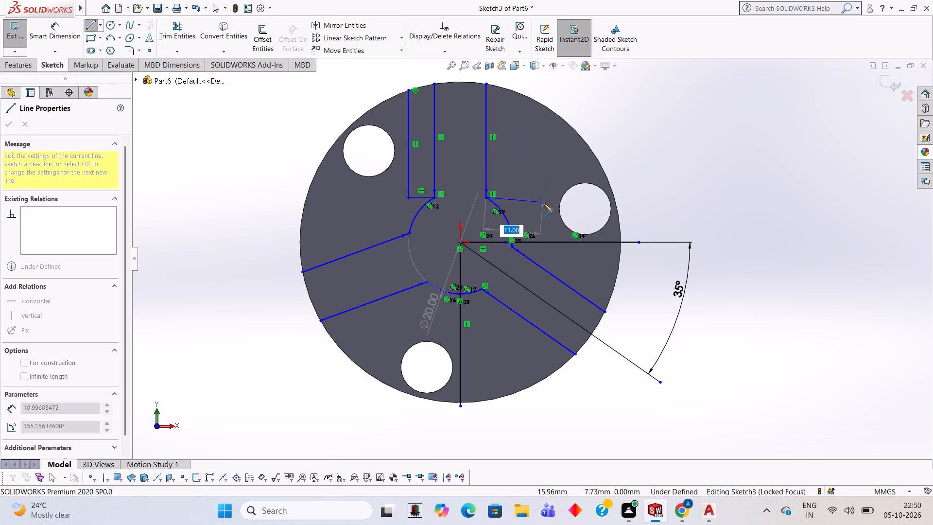
{"action": "key", "text": "5"}
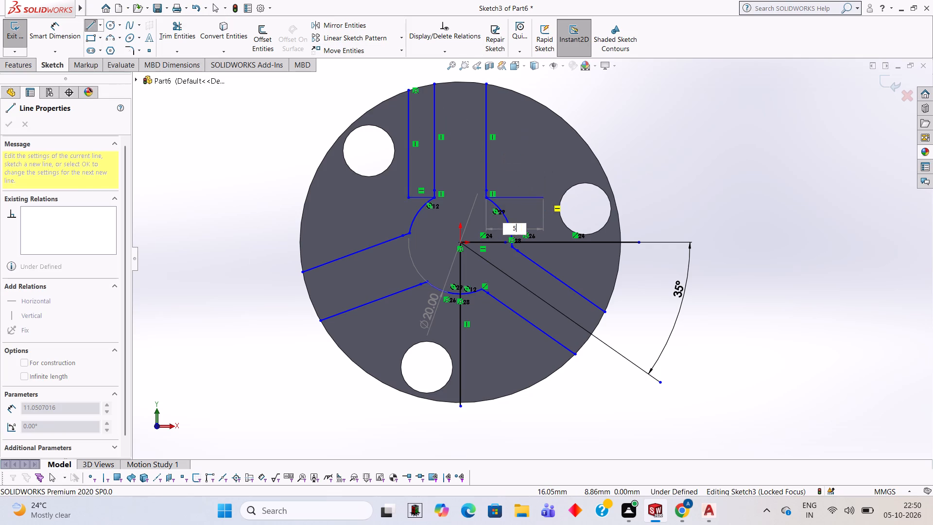
{"action": "key", "text": "Return"}
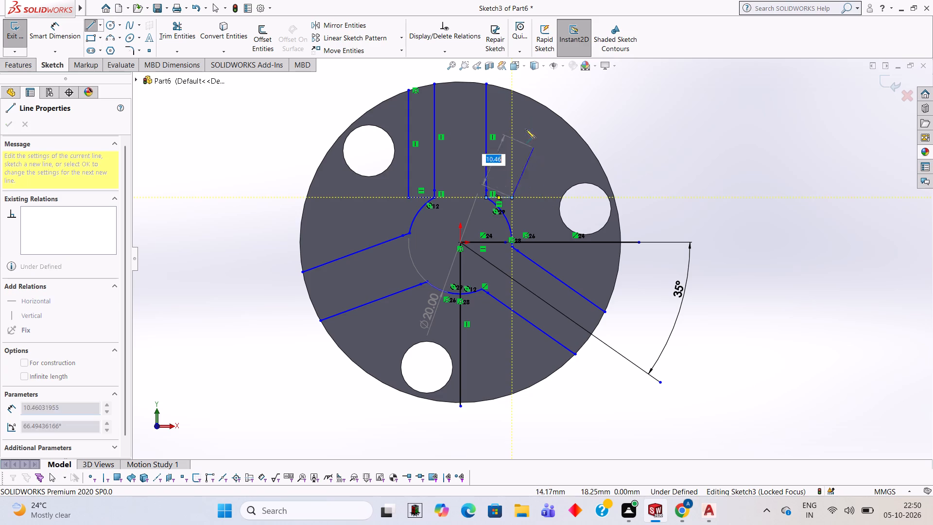
{"action": "left_click", "coordinate": [512, 92]}
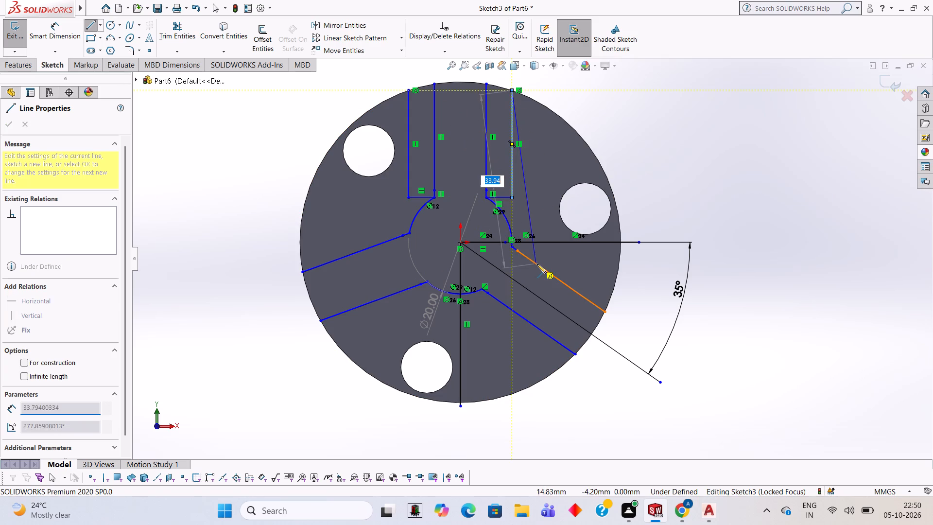
{"action": "key", "text": "Escape"}
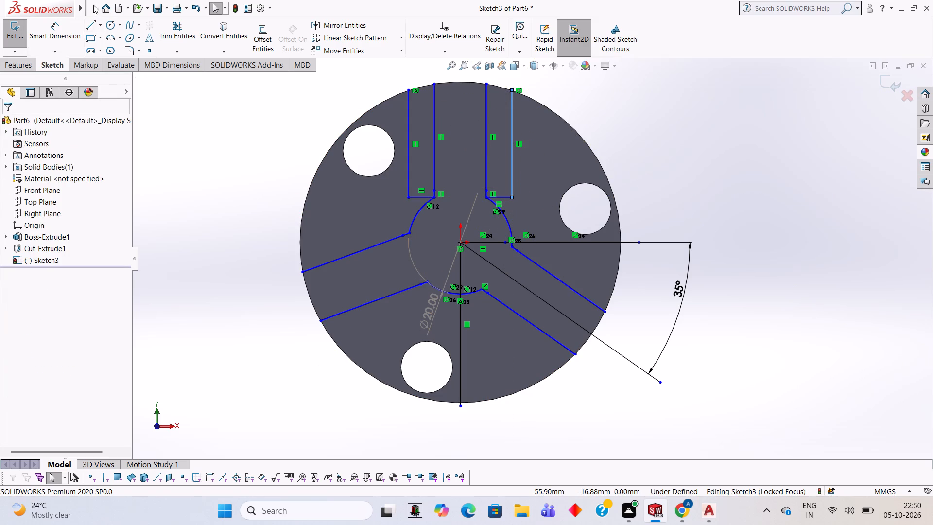
From the inner end of the left slot's upper side, sketch a 5 mm perpendicular line and a parallel side line about 35 mm long past the disc's edge.
{"action": "left_click", "coordinate": [85, 25]}
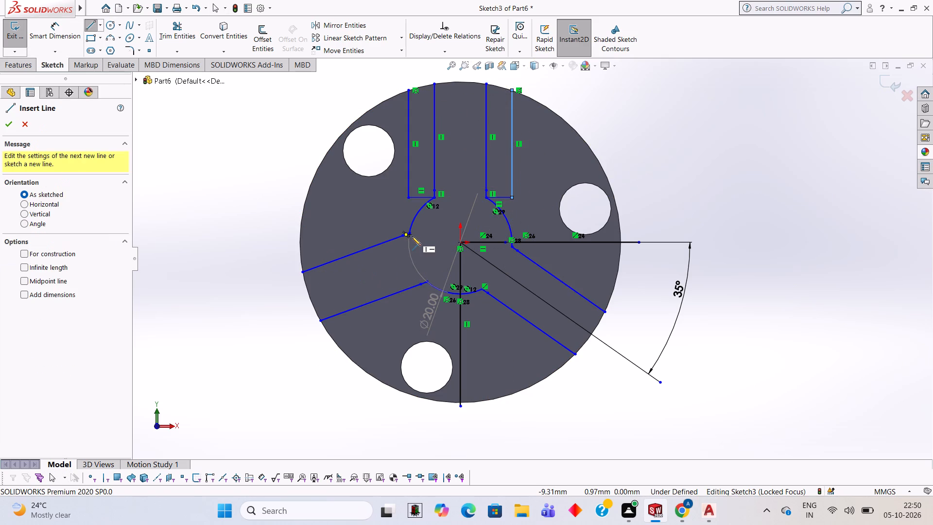
{"action": "left_click", "coordinate": [409, 234]}
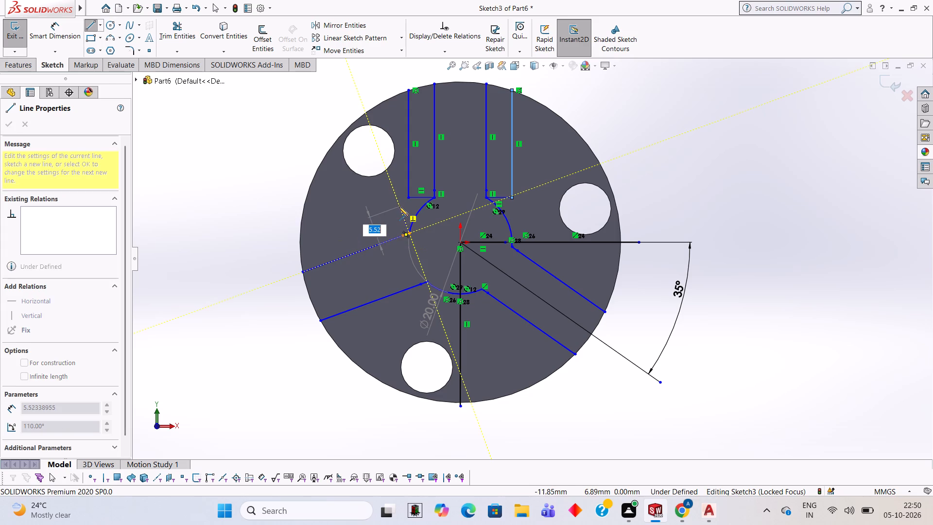
{"action": "key", "text": "5"}
{"action": "key", "text": "Return"}
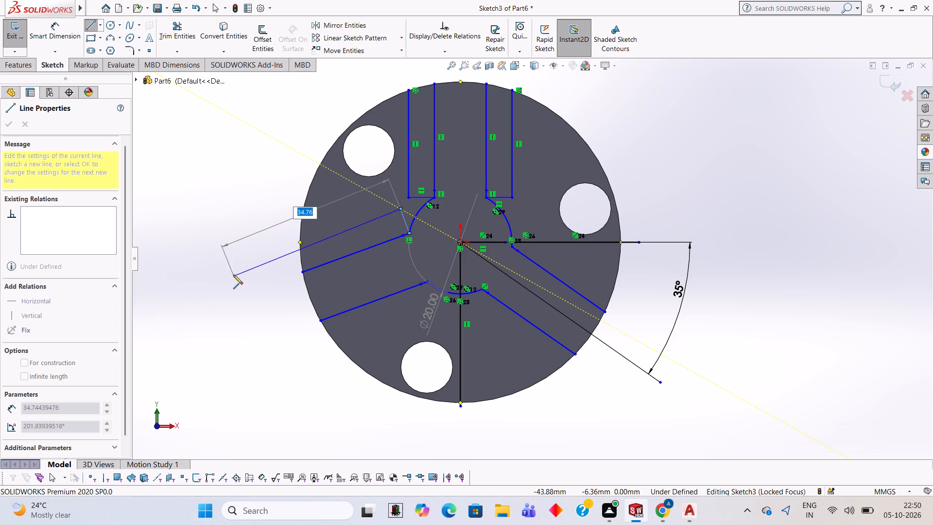
{"action": "left_click", "coordinate": [232, 273]}
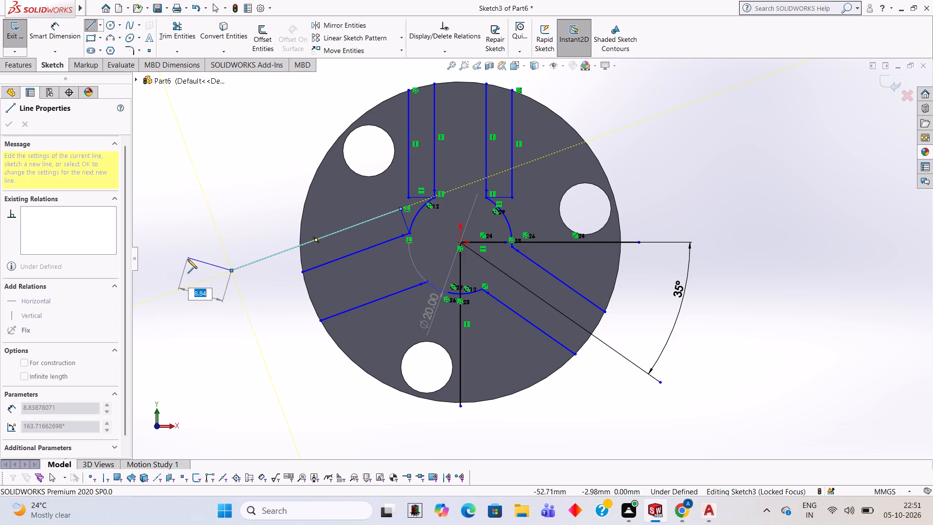
{"action": "key", "text": "Escape"}
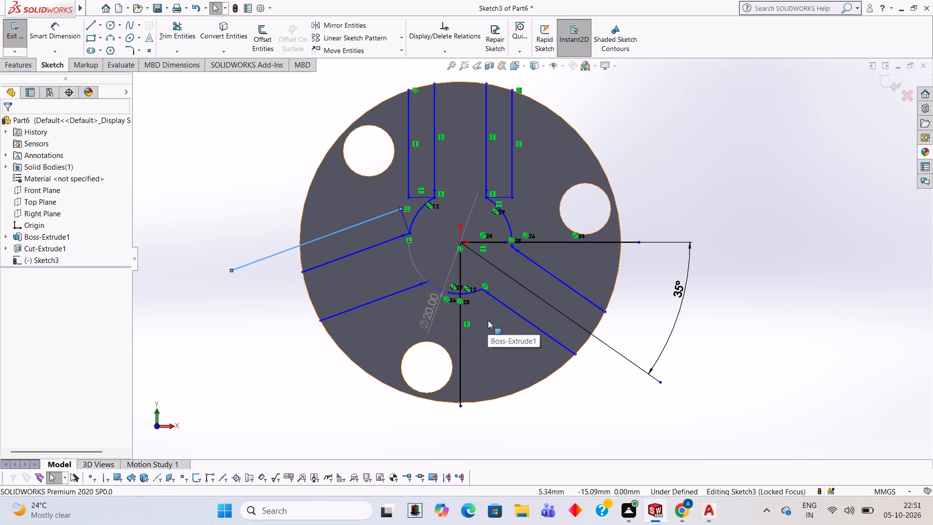
From the inner end of the left slot's lower side, sketch a 5 mm perpendicular line and a parallel side line about 25 mm long past the disc's edge.
{"action": "left_click", "coordinate": [90, 24]}
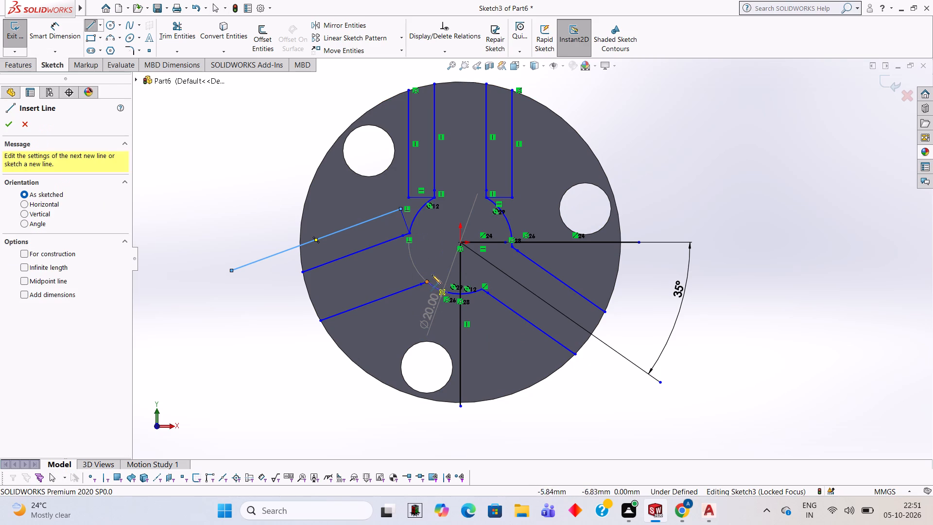
{"action": "left_click", "coordinate": [426, 282]}
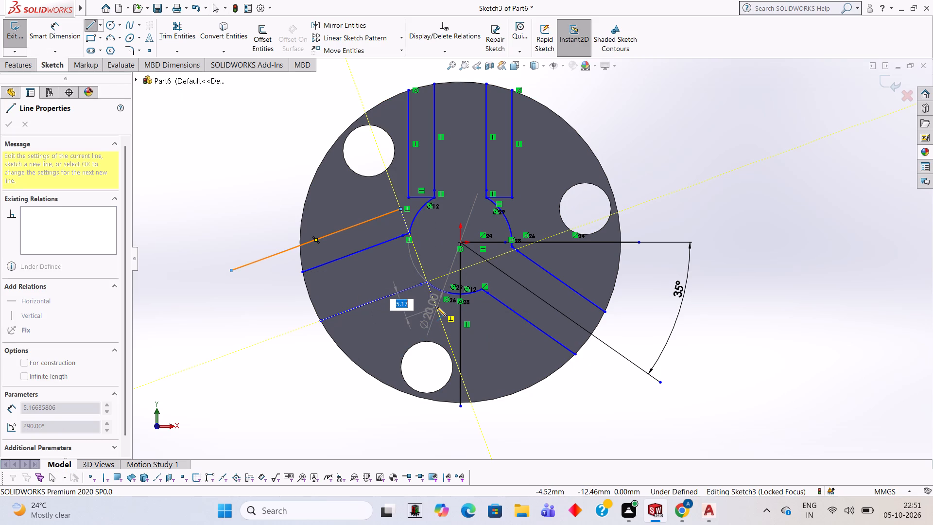
{"action": "key", "text": "5"}
{"action": "key", "text": "Return"}
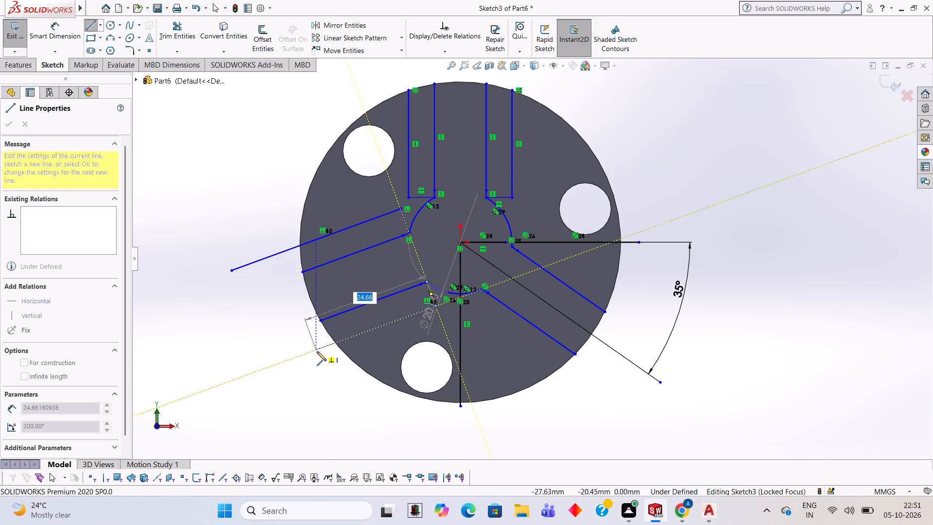
{"action": "left_click", "coordinate": [313, 350]}
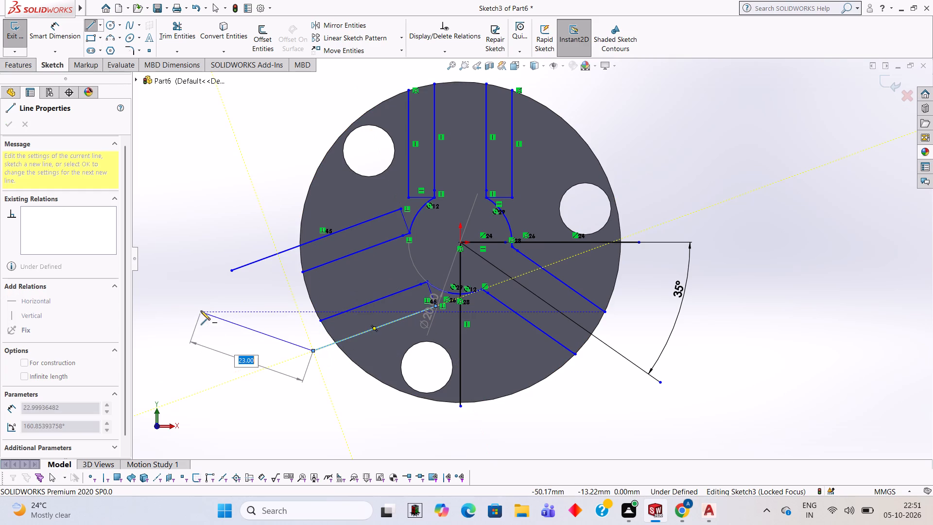
{"action": "key", "text": "Escape"}
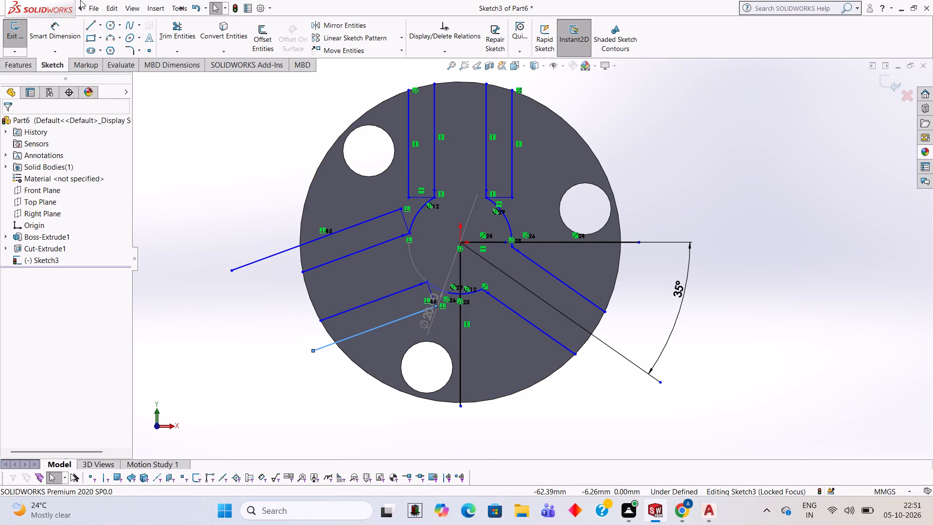
{"action": "double_click", "coordinate": [340, 102]}
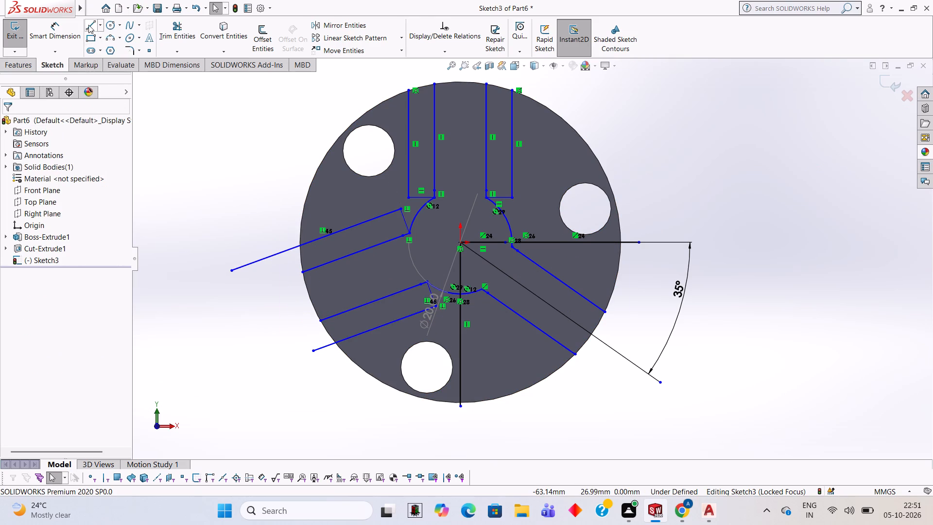
Sketch a 5 mm line at about 59° outward from the inner end of the 35° slot's upper side.
{"action": "left_click", "coordinate": [88, 25]}
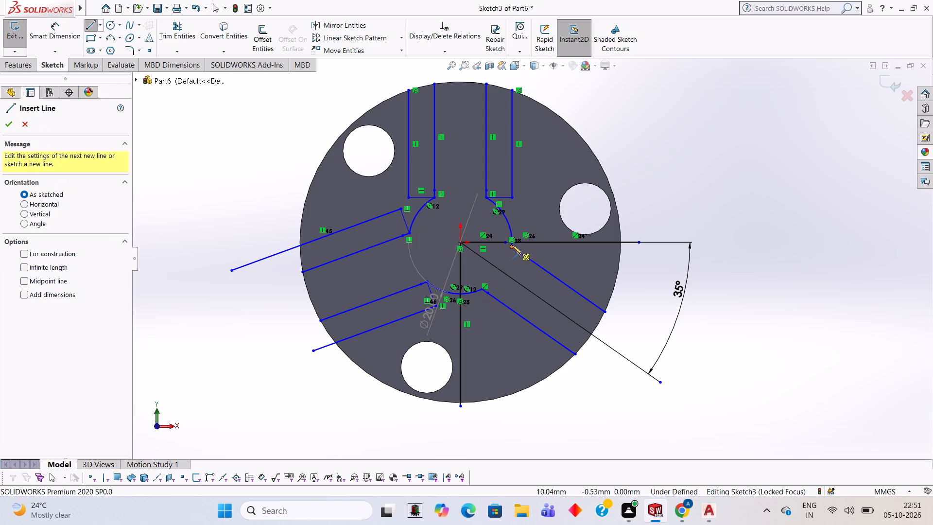
{"action": "left_click", "coordinate": [511, 246]}
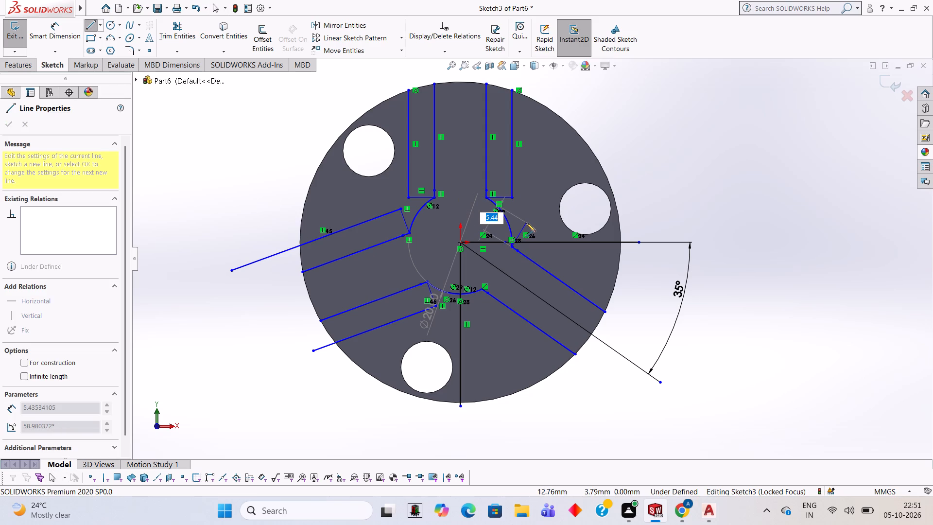
{"action": "key", "text": "5"}
{"action": "key", "text": "Return"}
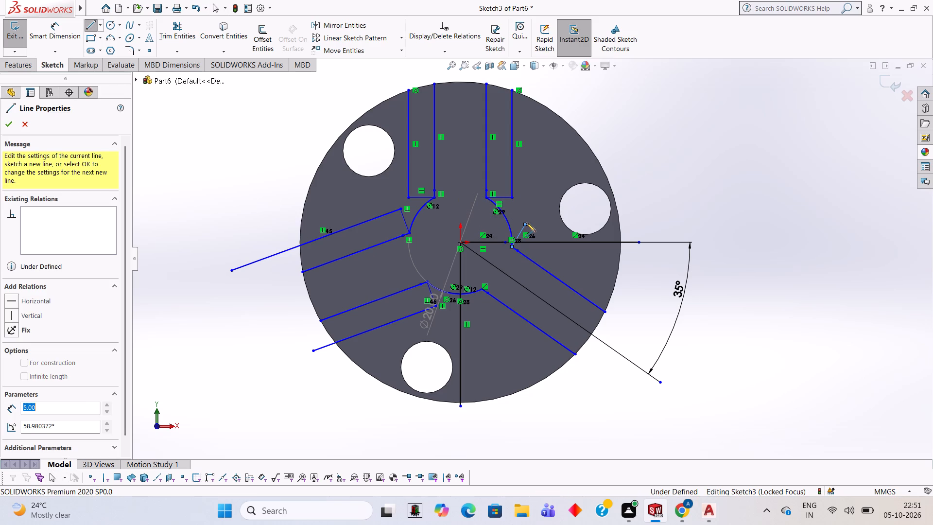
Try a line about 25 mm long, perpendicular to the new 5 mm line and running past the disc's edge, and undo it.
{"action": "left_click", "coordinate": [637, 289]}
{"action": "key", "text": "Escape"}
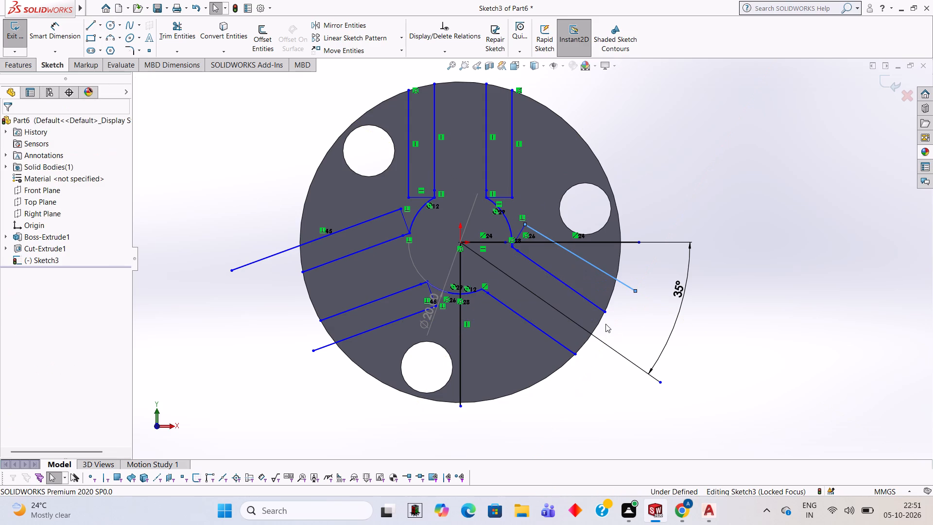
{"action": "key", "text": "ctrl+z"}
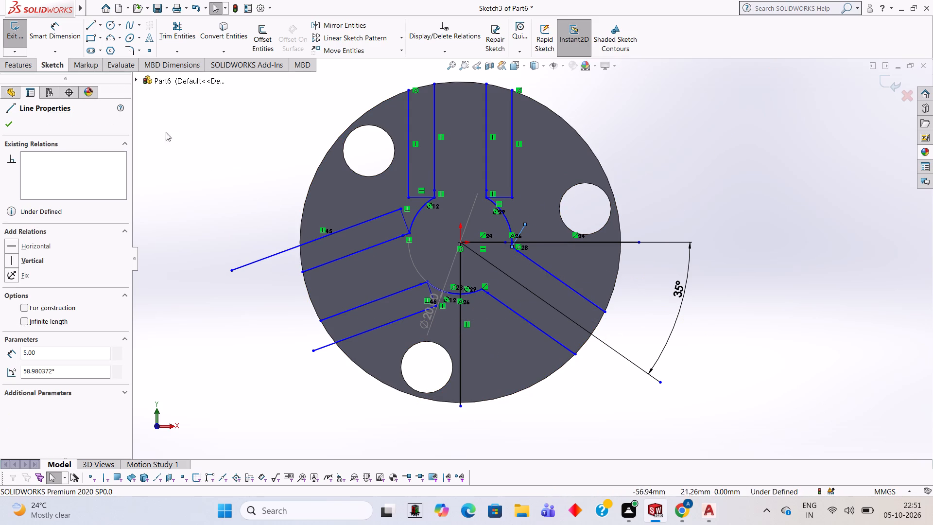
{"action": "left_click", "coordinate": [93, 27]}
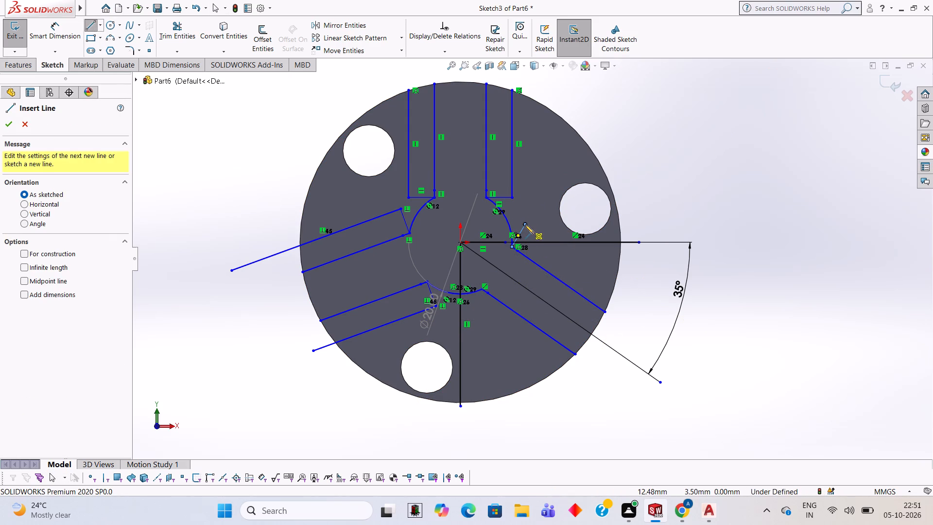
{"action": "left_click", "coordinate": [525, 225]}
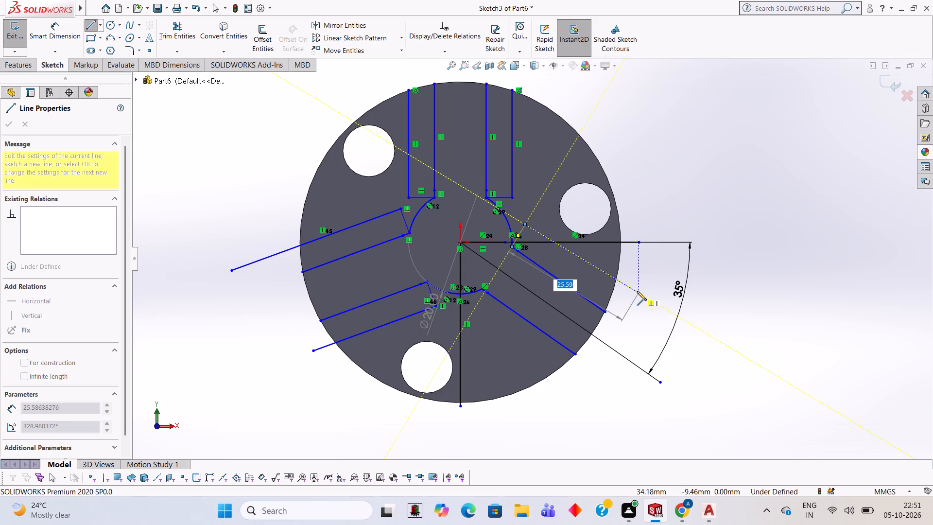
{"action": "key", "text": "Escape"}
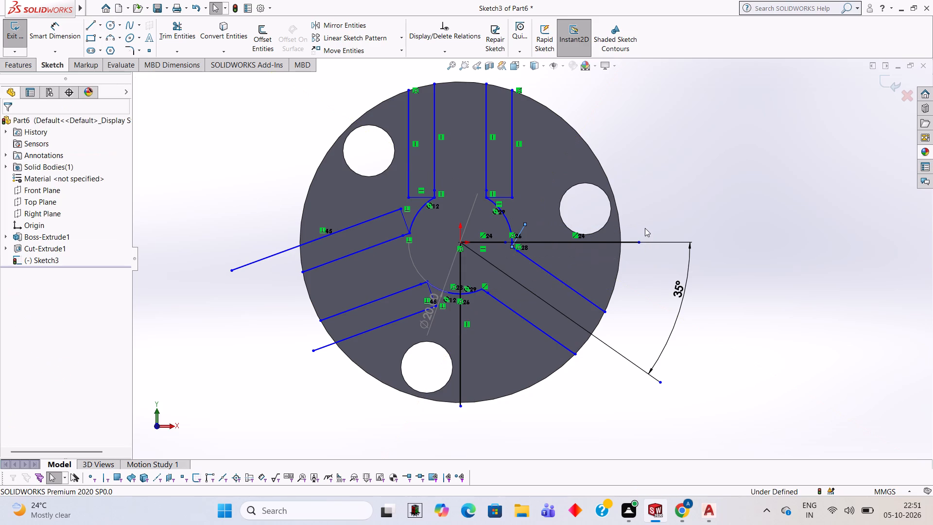
Replace the 59° line with a 5 mm line perpendicular to the 35° slot's upper side, continued by a parallel side line about 22 mm long.
{"action": "key", "text": "ctrl+z"}
{"action": "left_click", "coordinate": [91, 30]}
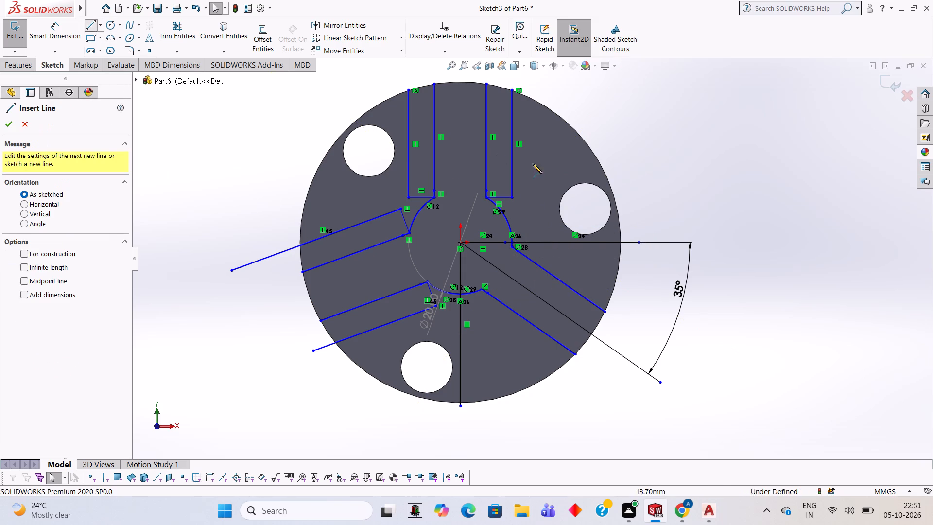
{"action": "left_click", "coordinate": [512, 246]}
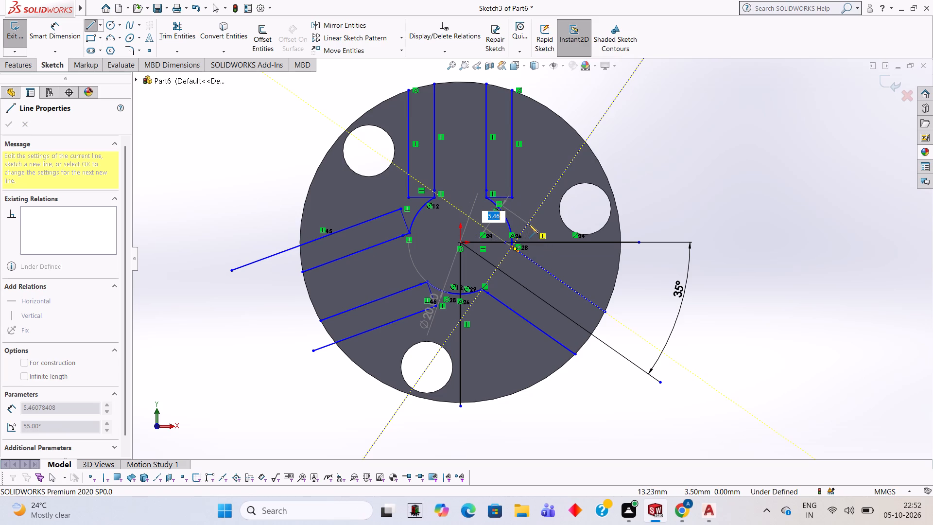
{"action": "key", "text": "5"}
{"action": "key", "text": "Return"}
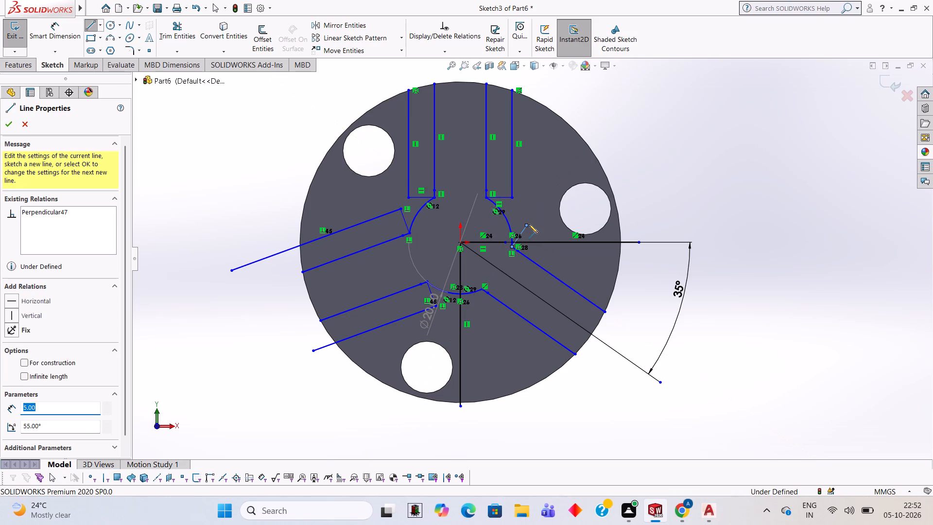
{"action": "left_click", "coordinate": [622, 290]}
{"action": "key", "text": "Escape"}
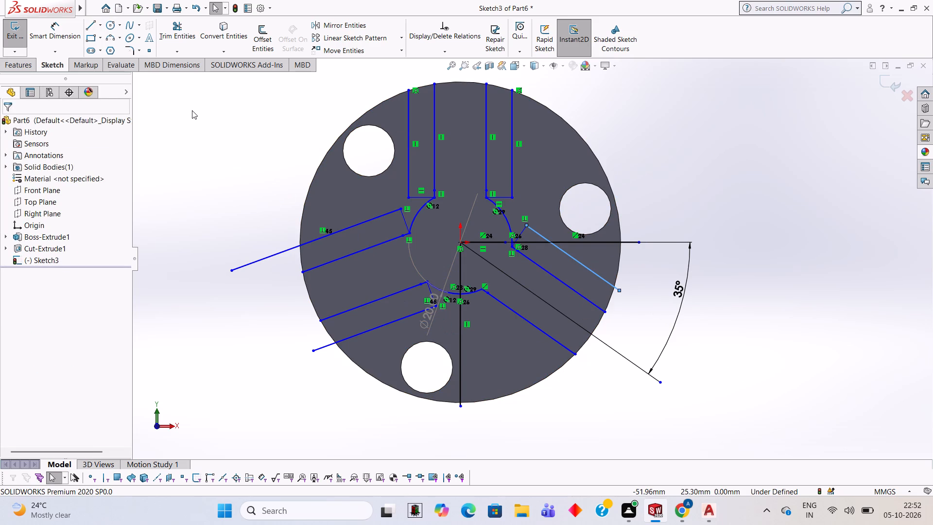
From the inner end of the 35° slot's lower side, sketch a 5 mm line and a parallel side line about 29 mm long past the disc's edge.
{"action": "left_click", "coordinate": [89, 31]}
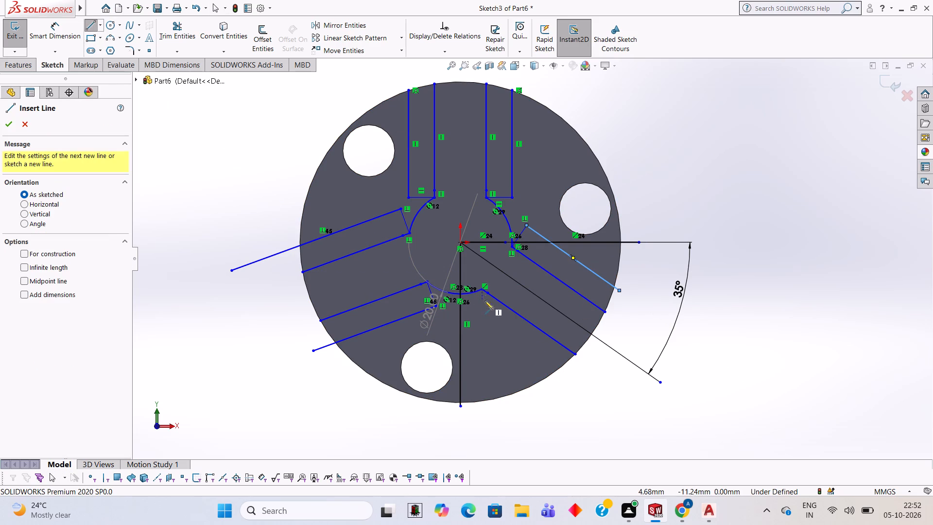
{"action": "left_click", "coordinate": [482, 289]}
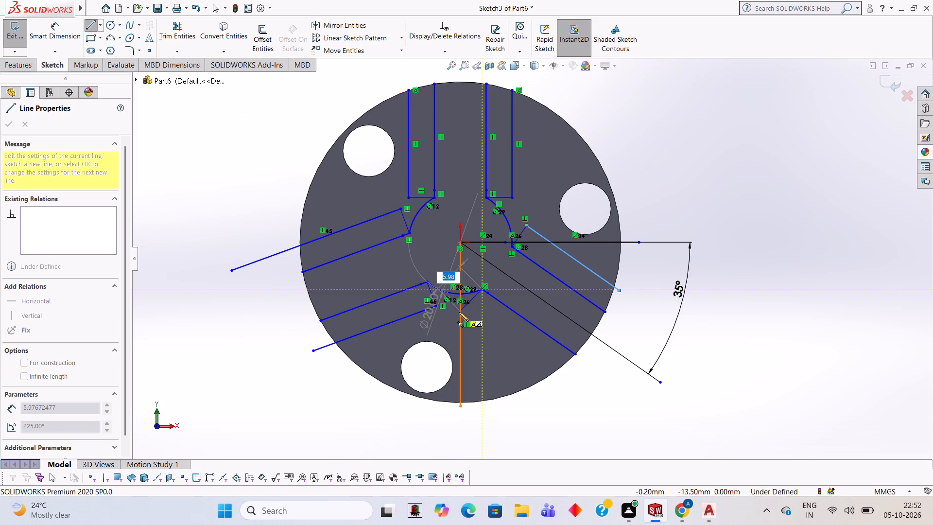
{"action": "key", "text": "5"}
{"action": "key", "text": "Return"}
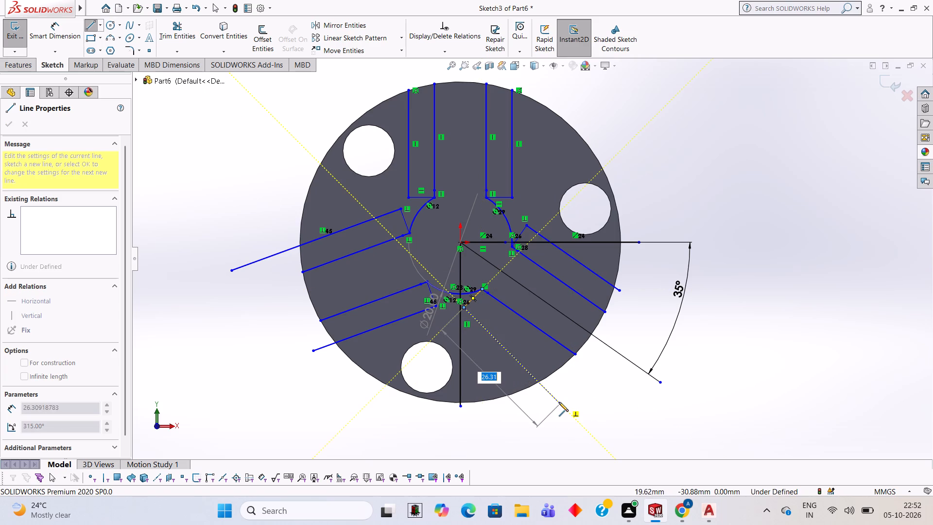
{"action": "left_click", "coordinate": [585, 392]}
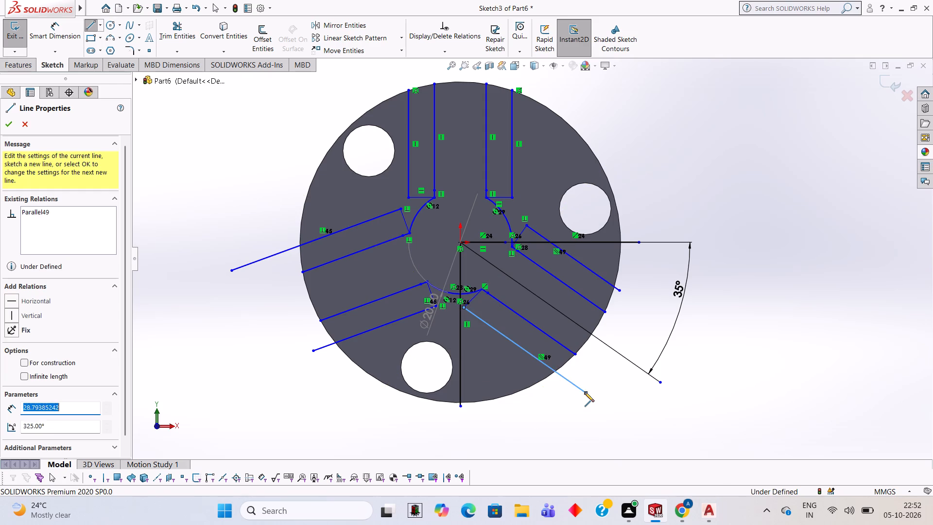
{"action": "key", "text": "Escape"}
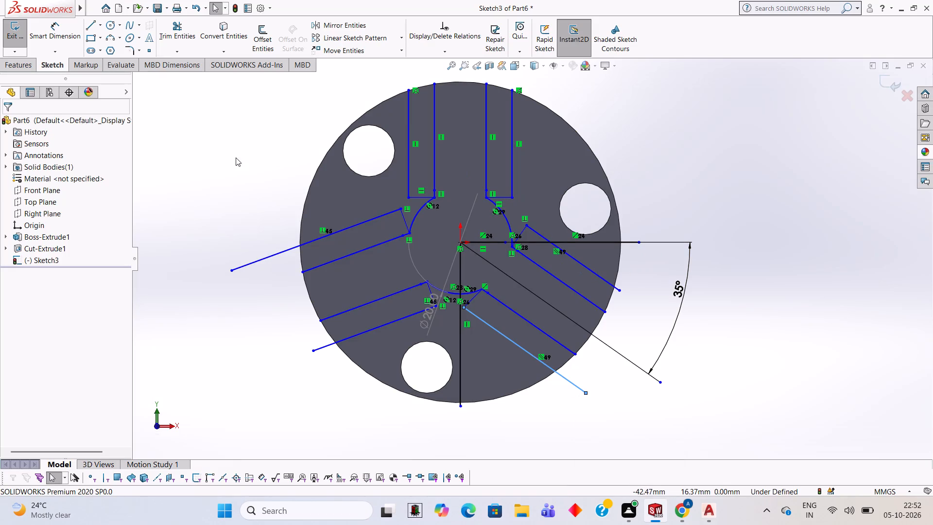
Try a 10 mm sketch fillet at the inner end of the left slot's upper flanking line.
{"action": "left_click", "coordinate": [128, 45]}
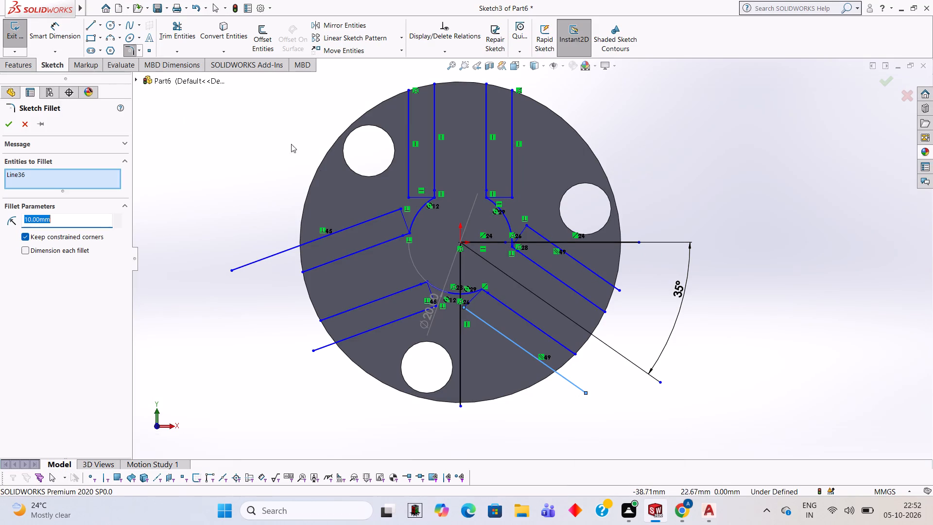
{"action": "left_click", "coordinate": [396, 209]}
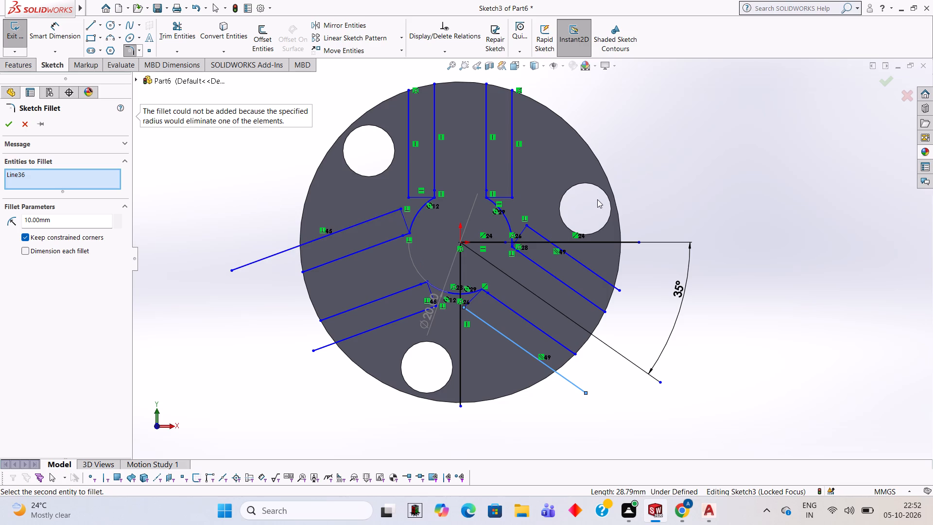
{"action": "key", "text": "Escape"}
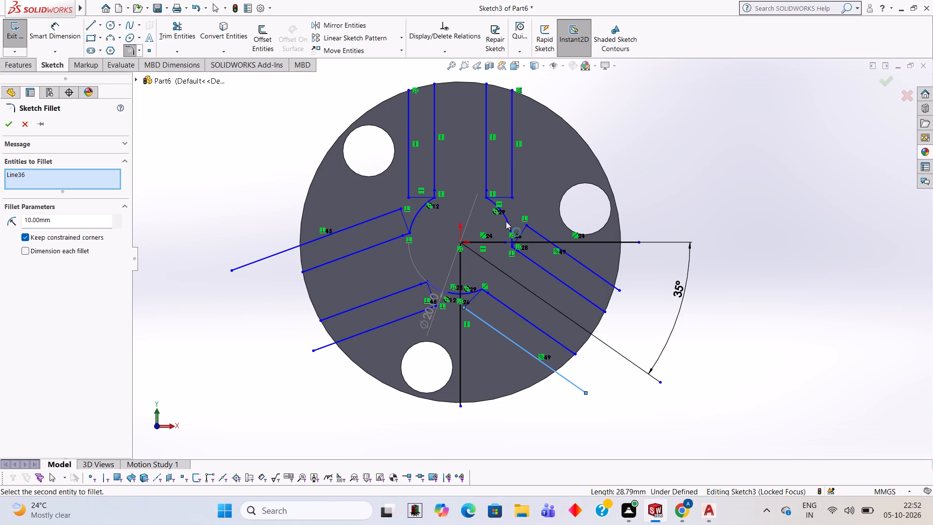
Trim away the six 5 mm connecting lines between the slot sides and their flanking lines.
{"action": "left_click", "coordinate": [183, 40]}
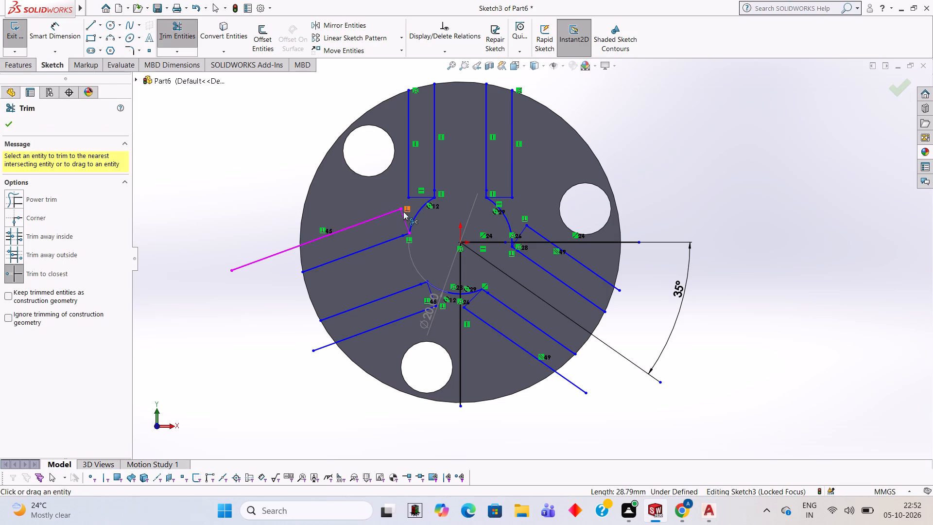
{"action": "left_click", "coordinate": [403, 214]}
{"action": "left_click", "coordinate": [417, 197]}
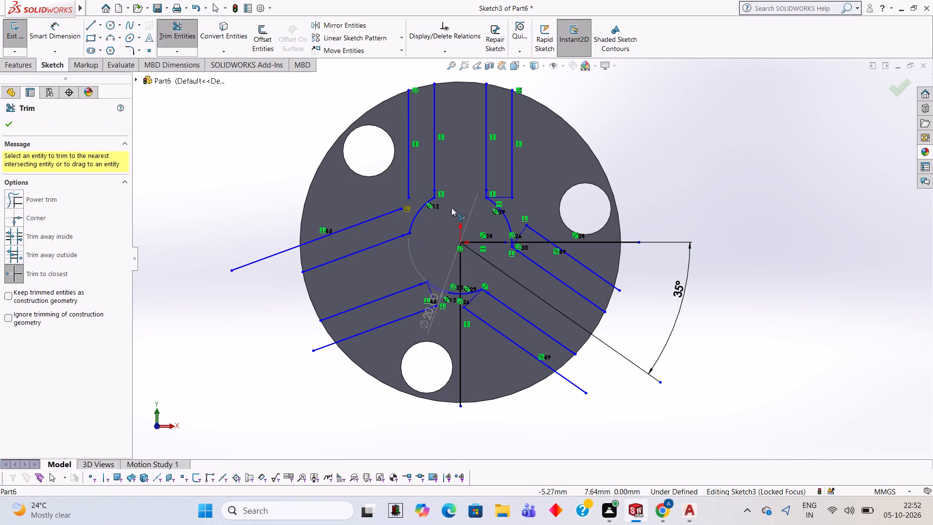
{"action": "left_click", "coordinate": [497, 196]}
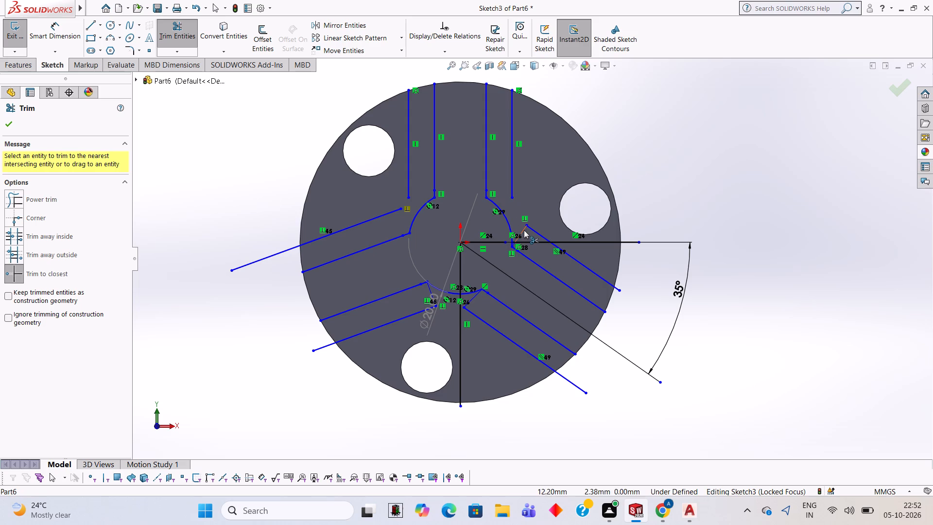
{"action": "left_click", "coordinate": [524, 230]}
{"action": "left_click", "coordinate": [472, 297]}
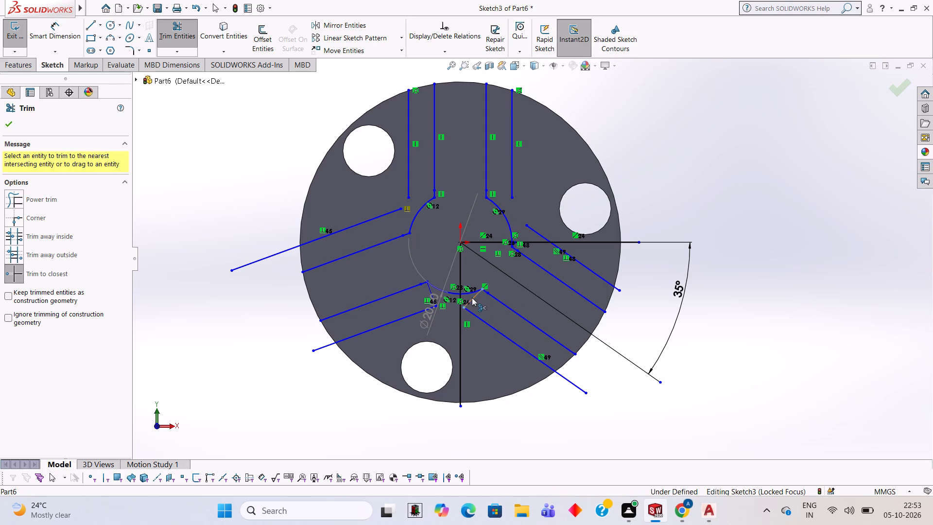
{"action": "left_click", "coordinate": [432, 291]}
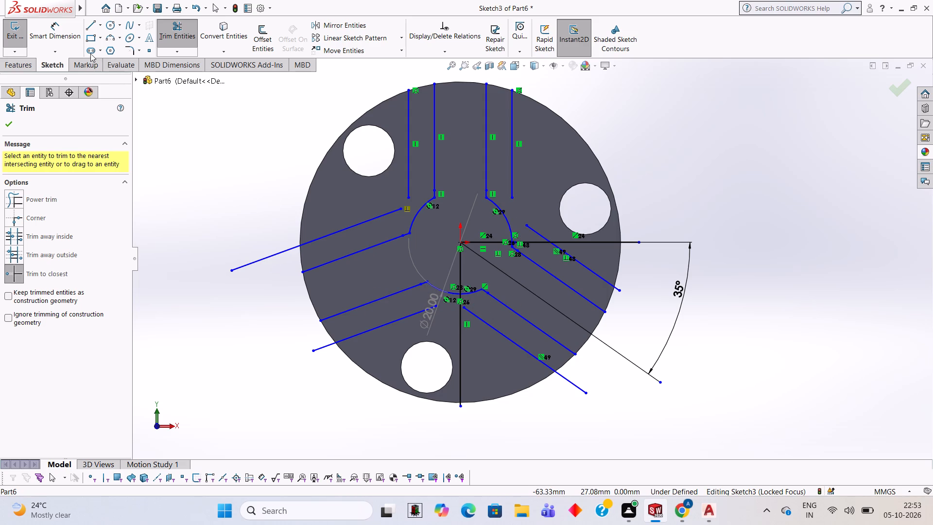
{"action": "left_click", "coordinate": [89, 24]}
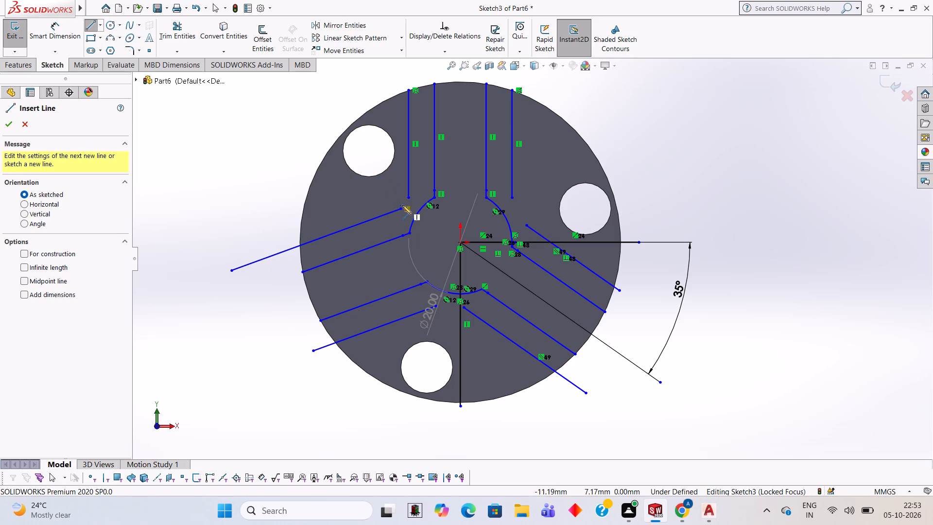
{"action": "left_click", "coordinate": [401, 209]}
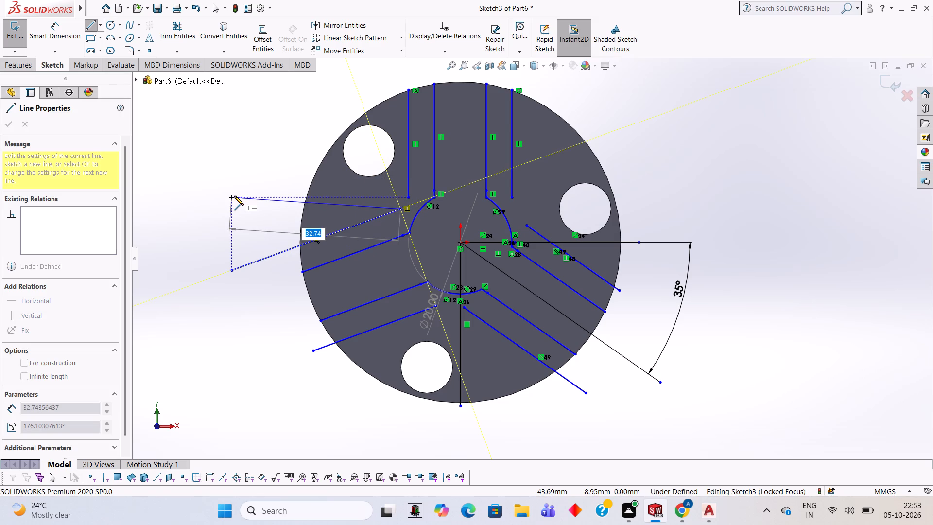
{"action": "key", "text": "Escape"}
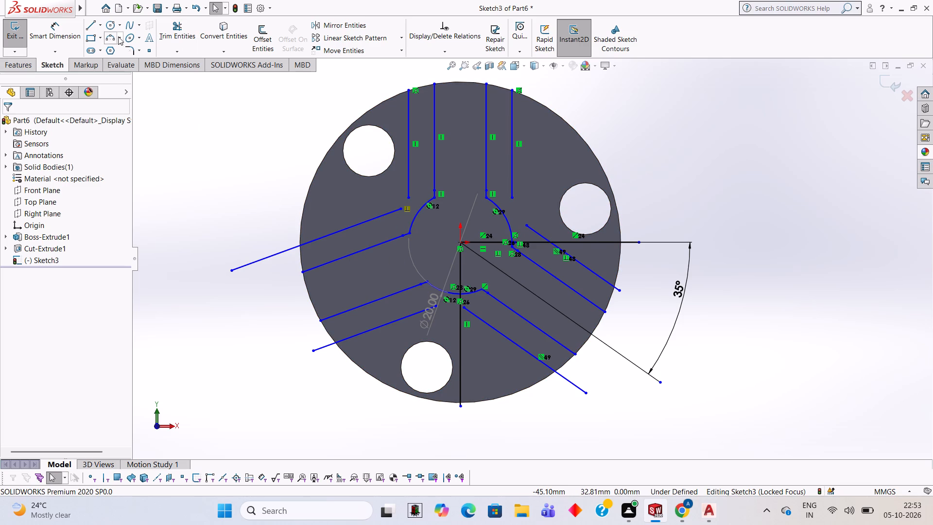
Sketch a 20 mm diameter circle centred on the origin.
{"action": "left_click", "coordinate": [108, 25]}
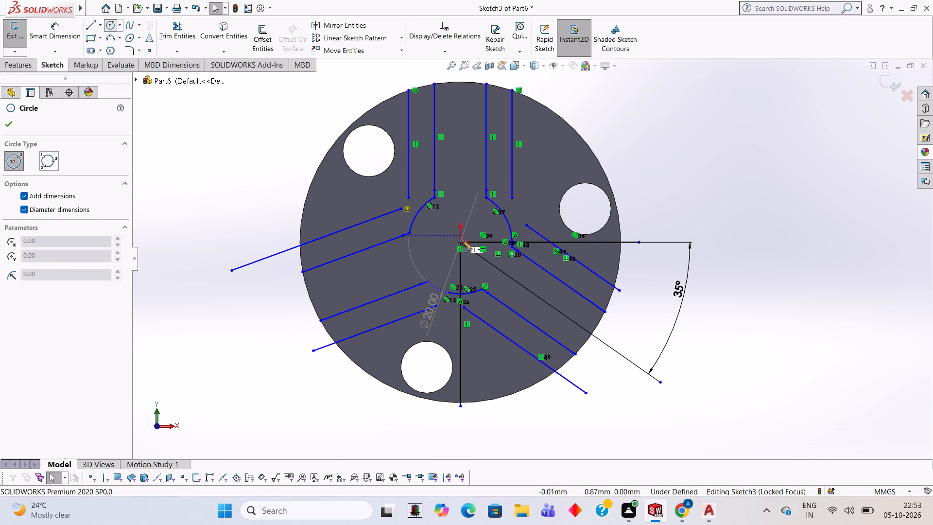
{"action": "left_click", "coordinate": [459, 242]}
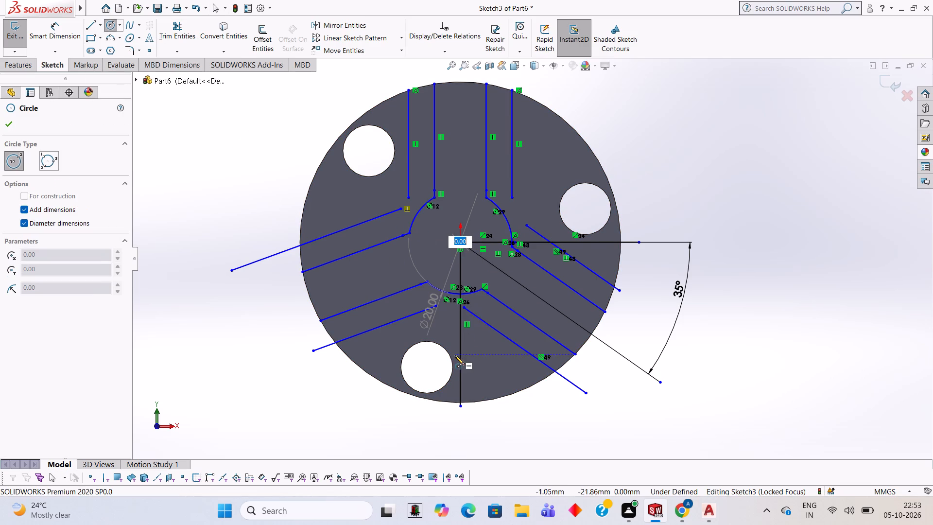
{"action": "left_click", "coordinate": [113, 27]}
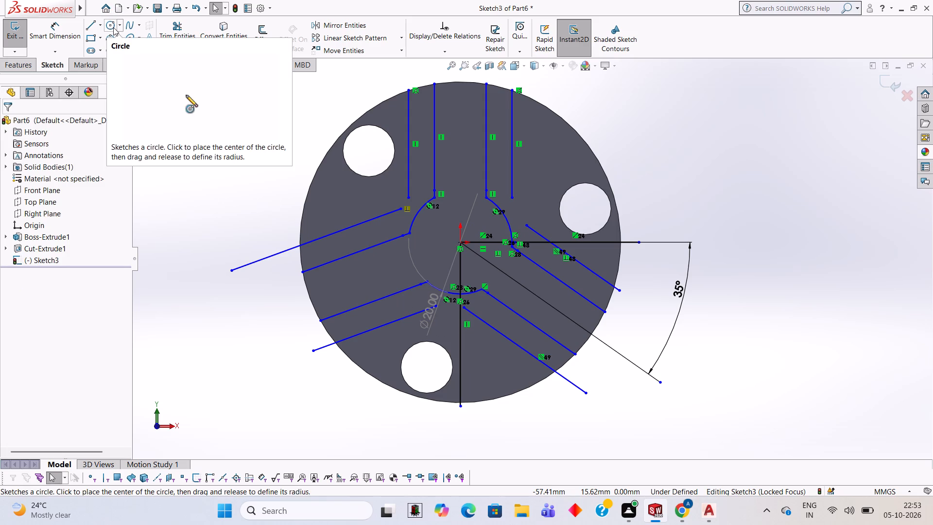
{"action": "left_click", "coordinate": [113, 27]}
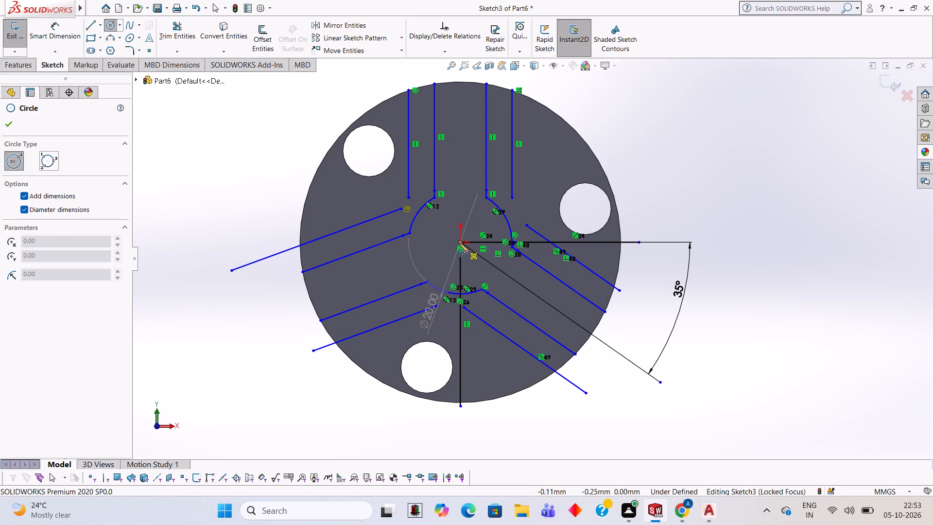
{"action": "left_click", "coordinate": [461, 242]}
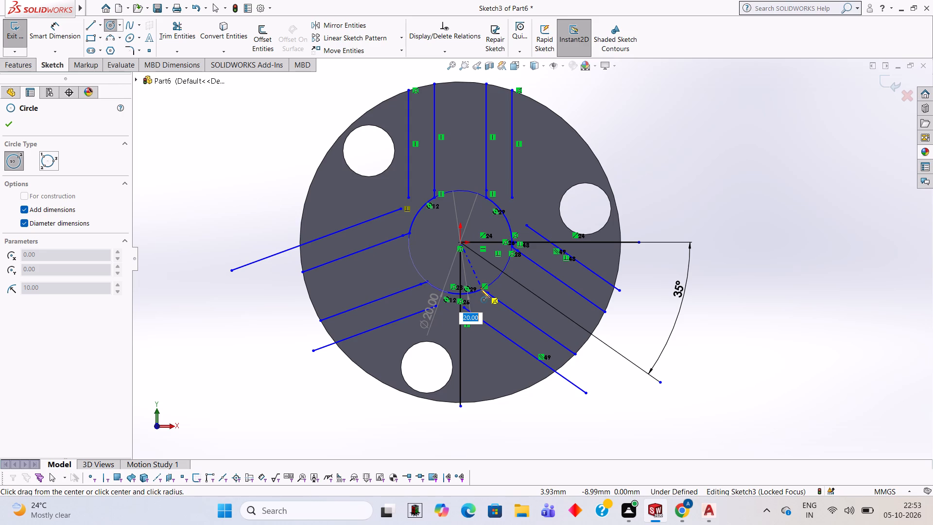
{"action": "type", "text": "20"}
{"action": "key", "text": "Return"}
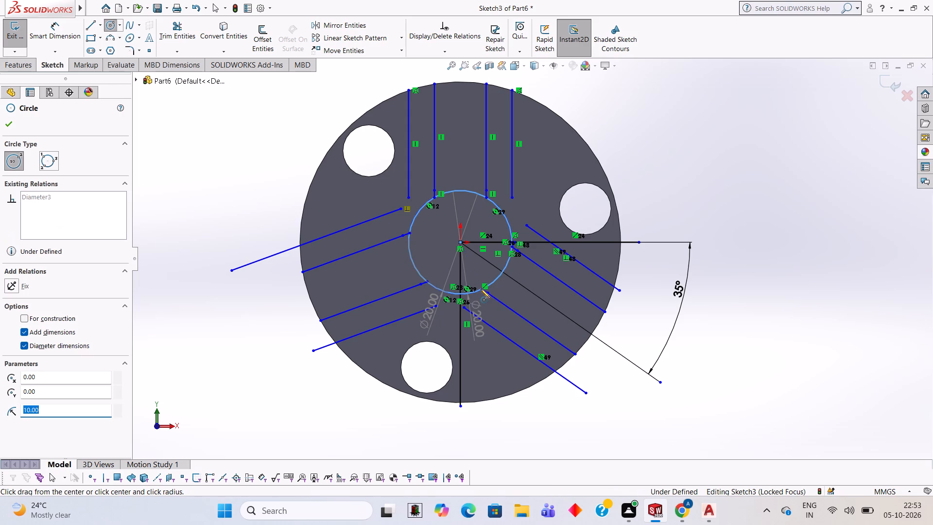
Trim away the left slot's upper side, including its short inner remnant, and the flanking line above it.
{"action": "left_click", "coordinate": [162, 26]}
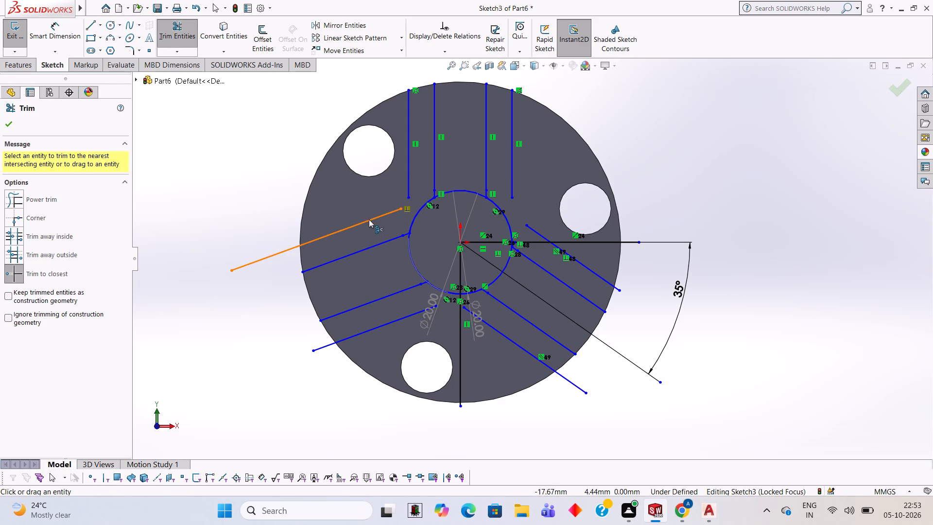
{"action": "left_click", "coordinate": [369, 219]}
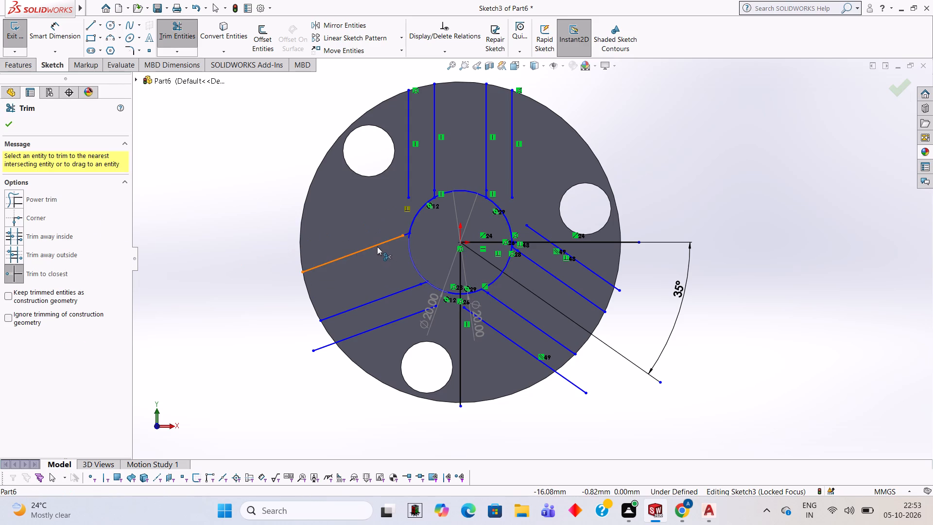
{"action": "left_click", "coordinate": [377, 246]}
{"action": "left_click", "coordinate": [404, 234]}
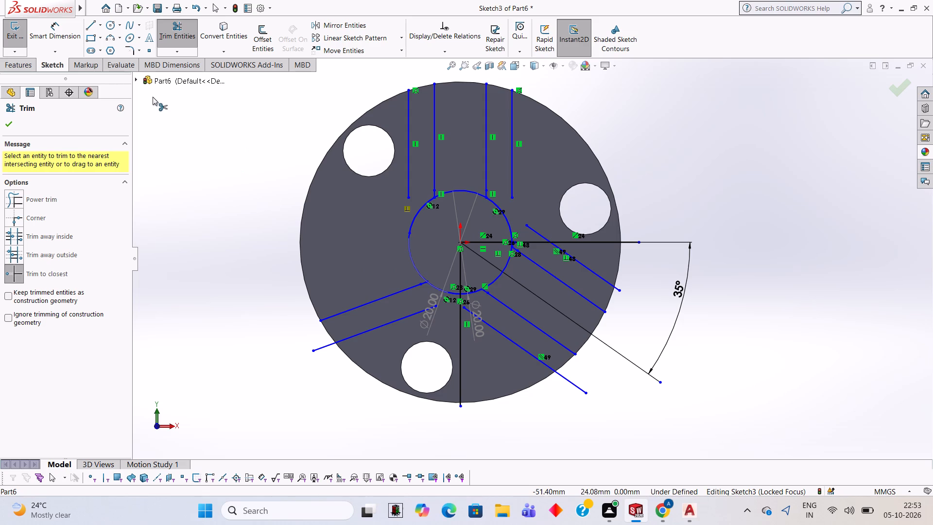
Sketch the left slot's upper side as a line about 26.7 mm long, sloping outward from the central circle past the disc's edge.
{"action": "left_click", "coordinate": [88, 28]}
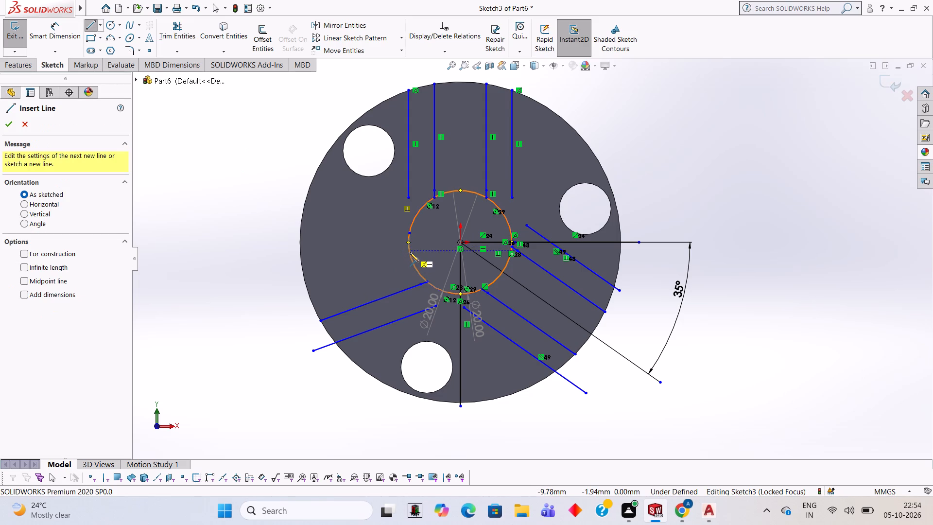
{"action": "left_click", "coordinate": [408, 249]}
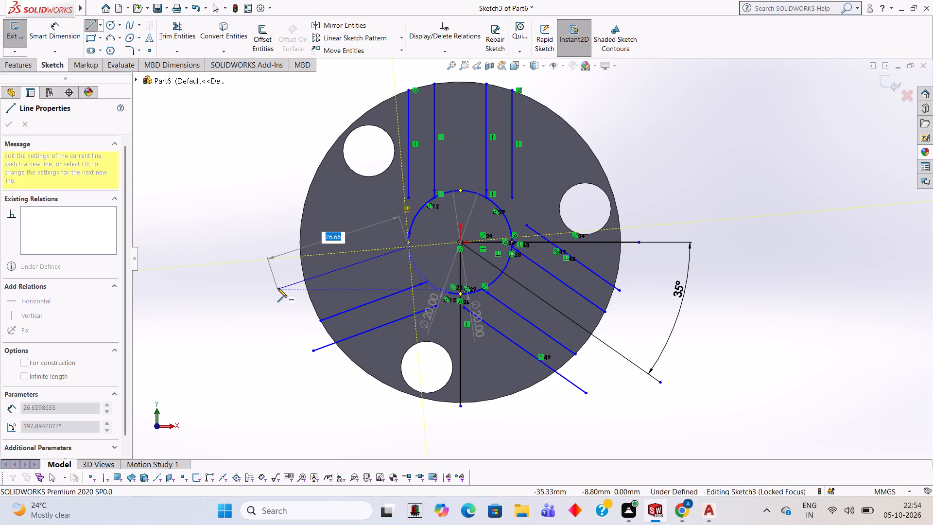
{"action": "left_click", "coordinate": [277, 288]}
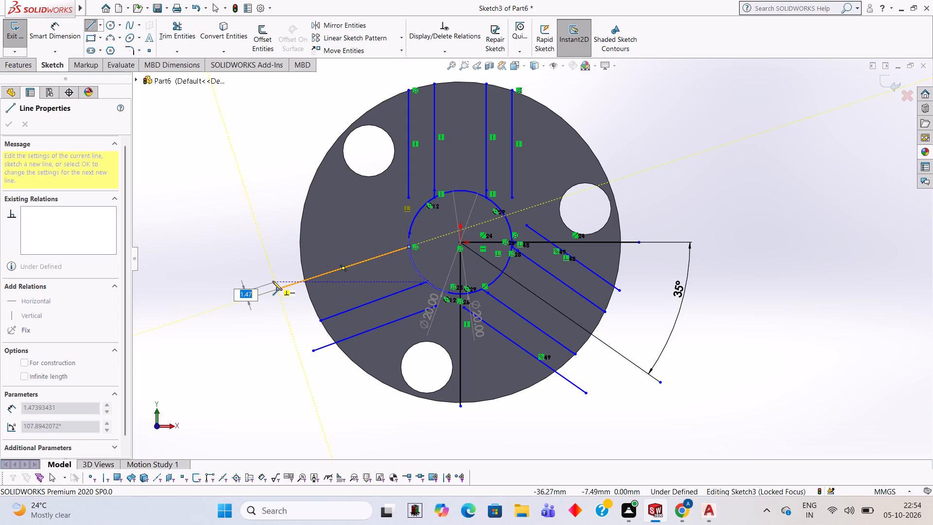
{"action": "key", "text": "Escape"}
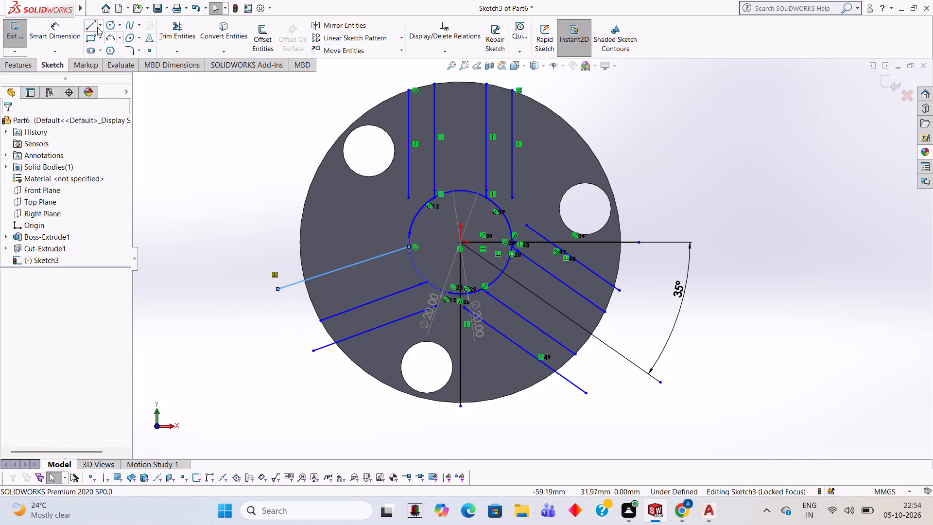
Sketch a perpendicular 5 mm line from the new slot side's inner end, continuing into a parallel upper flanking line about 34 mm long.
{"action": "left_click", "coordinate": [97, 27]}
{"action": "left_click", "coordinate": [90, 17]}
{"action": "left_click", "coordinate": [89, 22]}
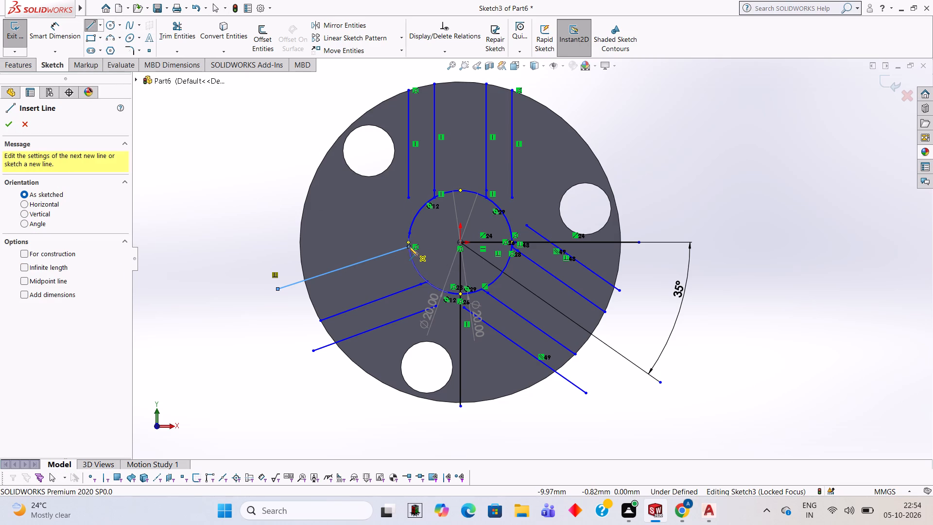
{"action": "left_click", "coordinate": [409, 246]}
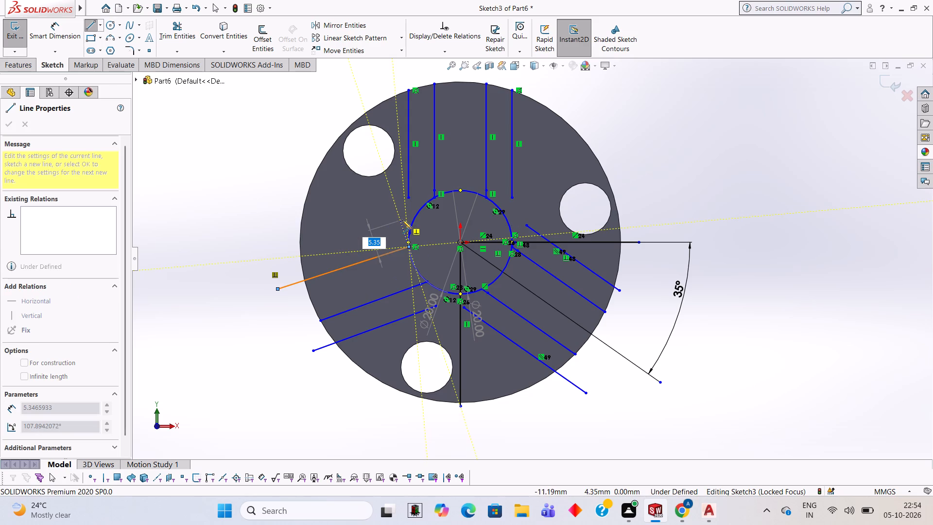
{"action": "key", "text": "5"}
{"action": "key", "text": "Return"}
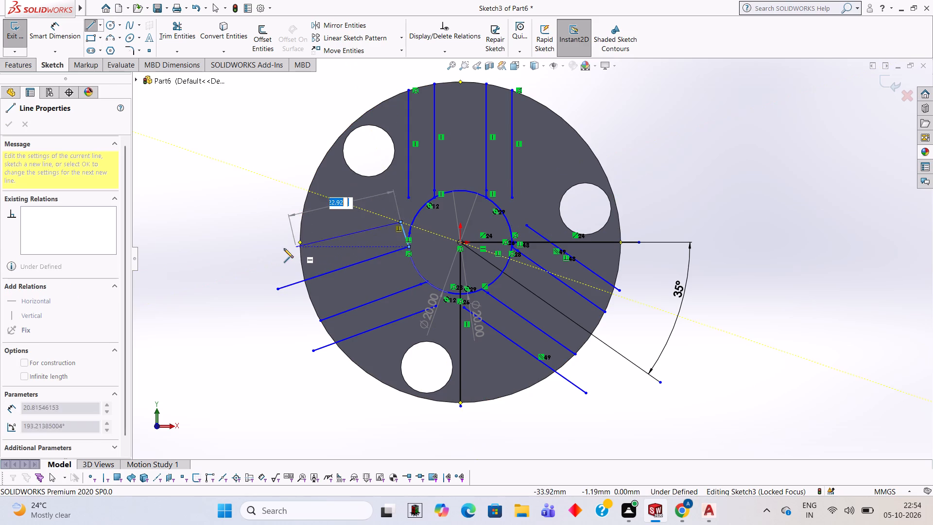
{"action": "left_click", "coordinate": [232, 275]}
{"action": "key", "text": "Escape"}
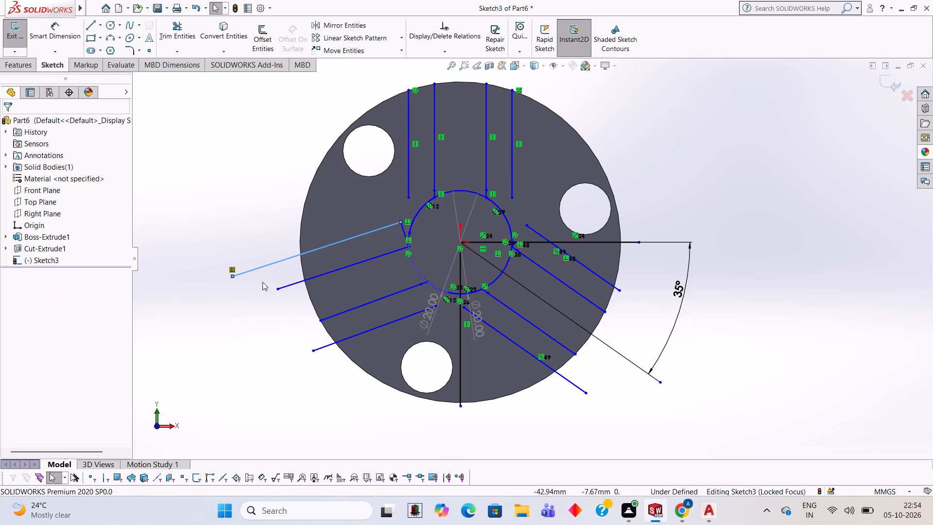
Trim away the 5 mm connecting line between the left slot's upper side and its flanking line.
{"action": "left_click", "coordinate": [181, 19]}
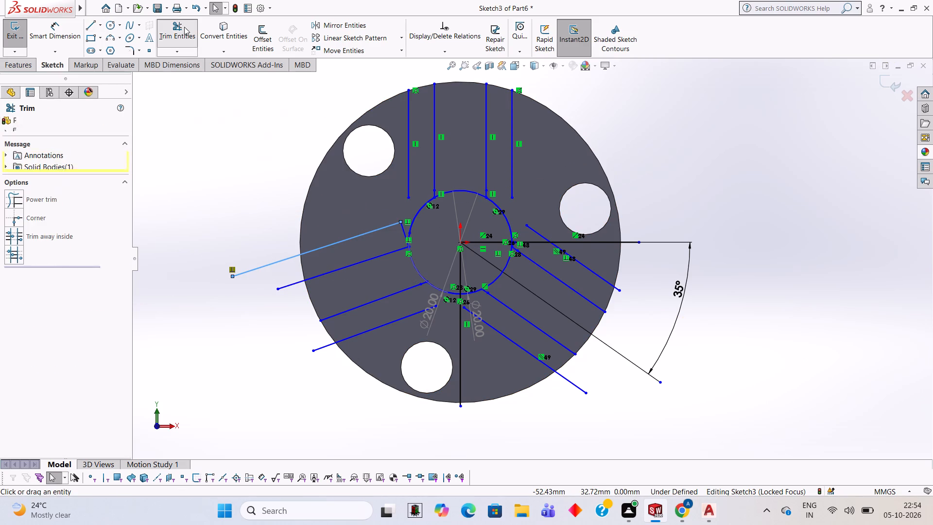
{"action": "left_click", "coordinate": [402, 225]}
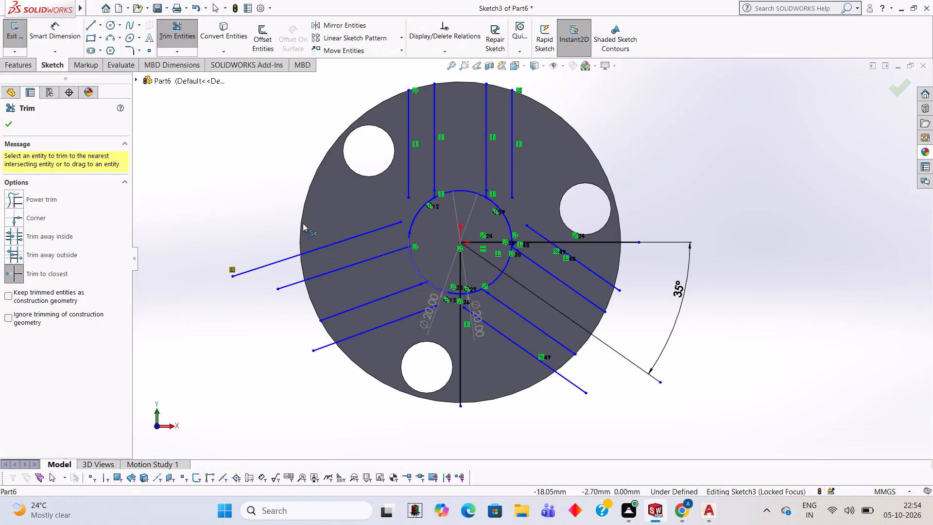
Add 10 mm sketch fillets between neighbouring slots' flanking lines at the three corners around the central circle.
{"action": "left_click", "coordinate": [128, 50]}
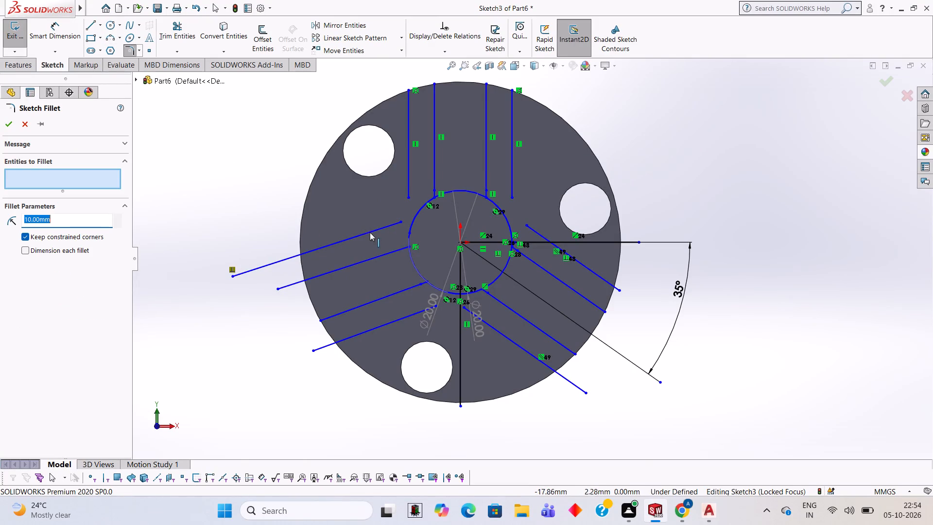
{"action": "left_click", "coordinate": [370, 232]}
{"action": "left_click", "coordinate": [408, 178]}
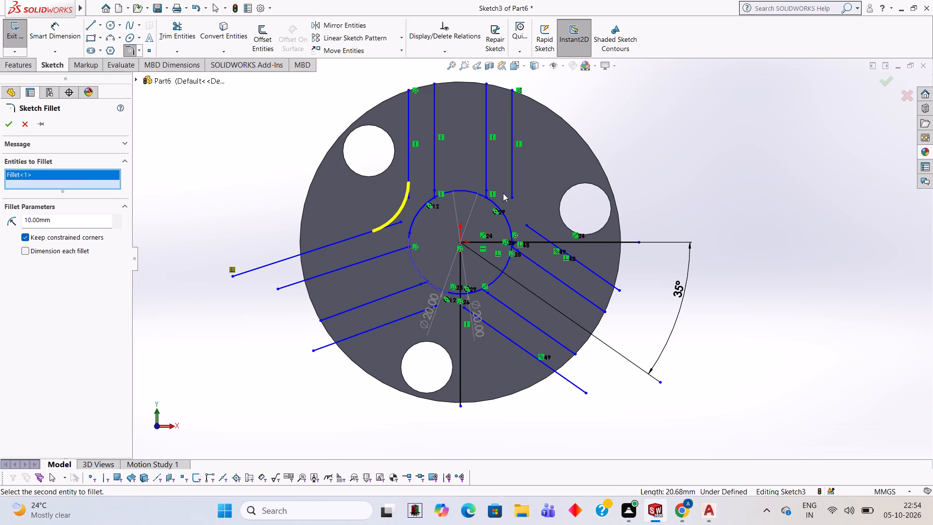
{"action": "left_click", "coordinate": [513, 169]}
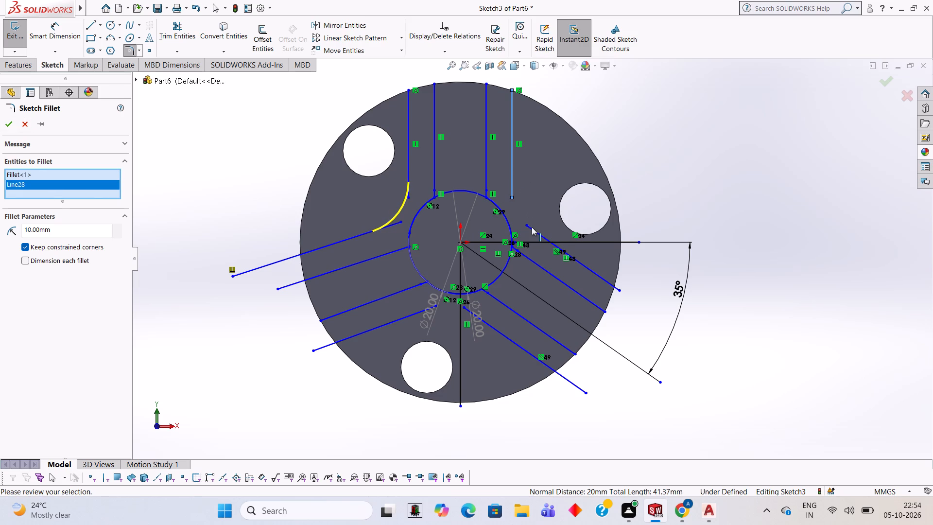
{"action": "left_click", "coordinate": [530, 227]}
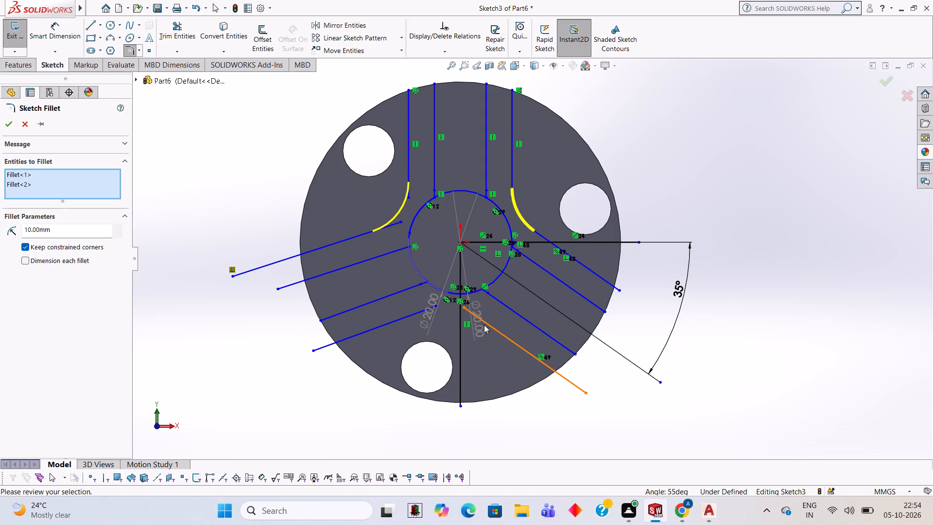
{"action": "left_click", "coordinate": [468, 311]}
{"action": "left_click", "coordinate": [421, 312]}
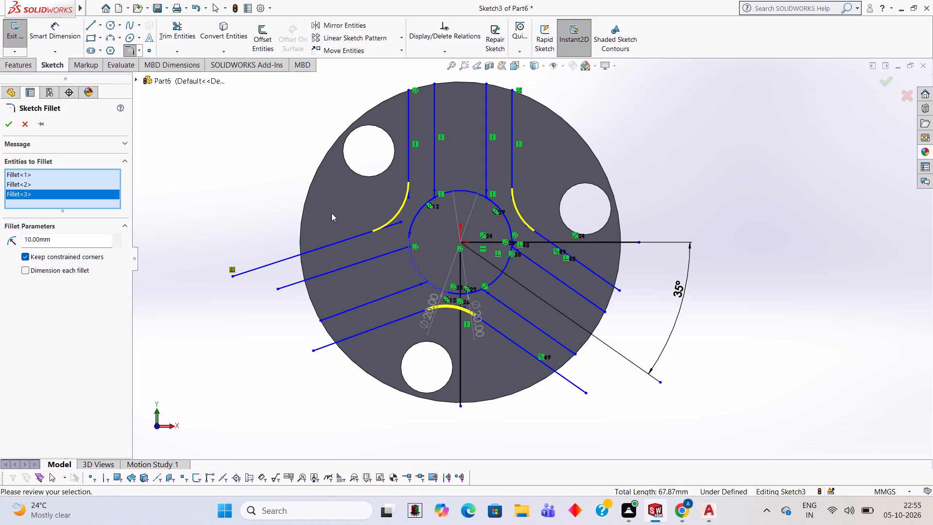
{"action": "left_click", "coordinate": [3, 127]}
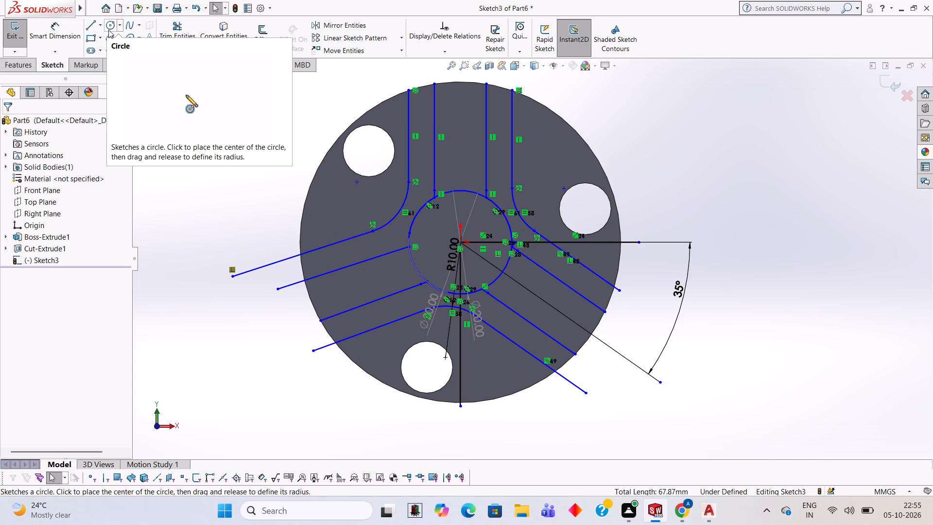
Trim away the central circle's arc between the upper vertical slot's two sides.
{"action": "left_click", "coordinate": [173, 35]}
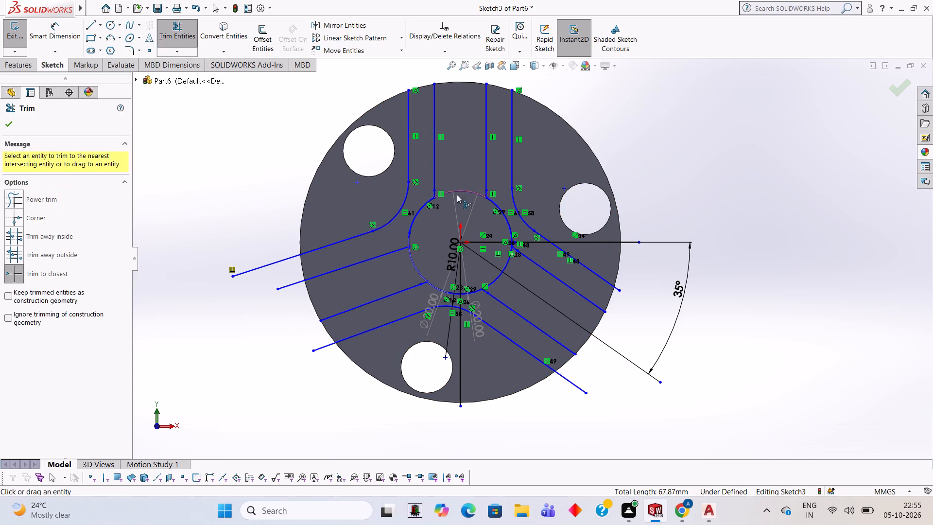
{"action": "left_click", "coordinate": [457, 189]}
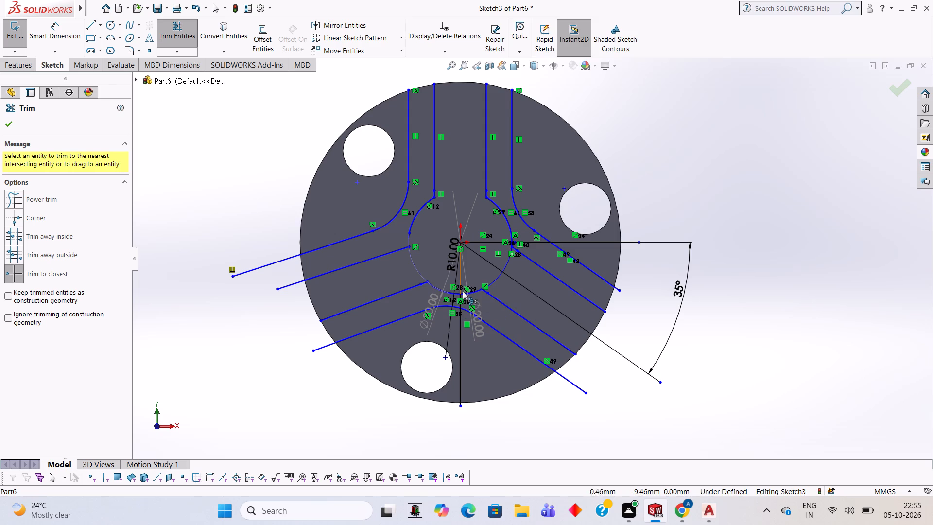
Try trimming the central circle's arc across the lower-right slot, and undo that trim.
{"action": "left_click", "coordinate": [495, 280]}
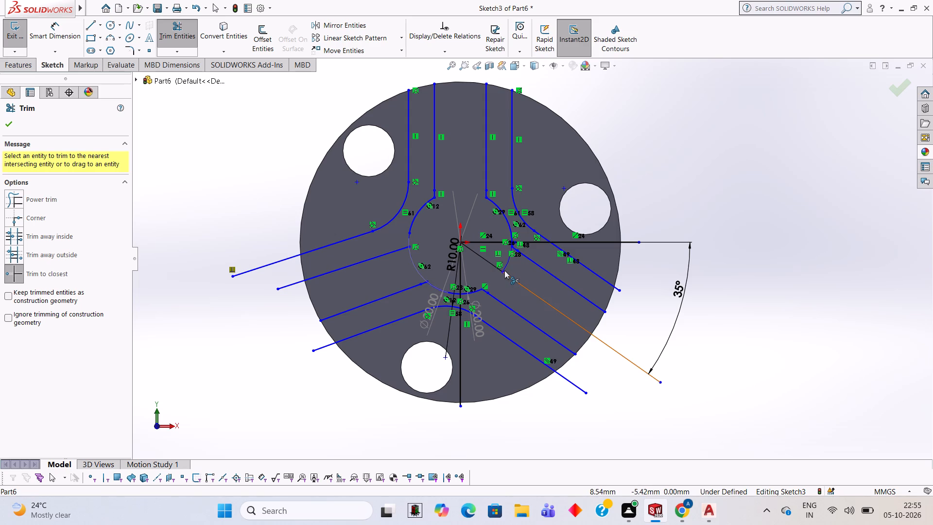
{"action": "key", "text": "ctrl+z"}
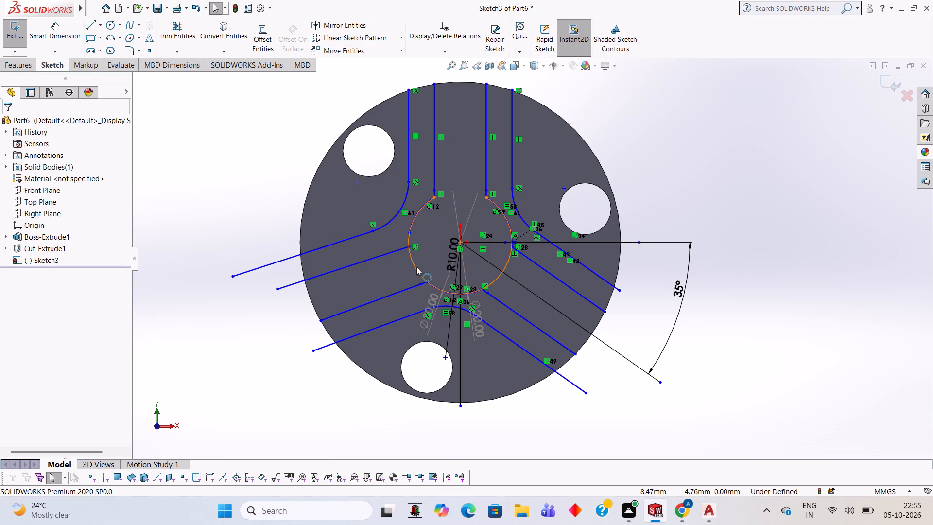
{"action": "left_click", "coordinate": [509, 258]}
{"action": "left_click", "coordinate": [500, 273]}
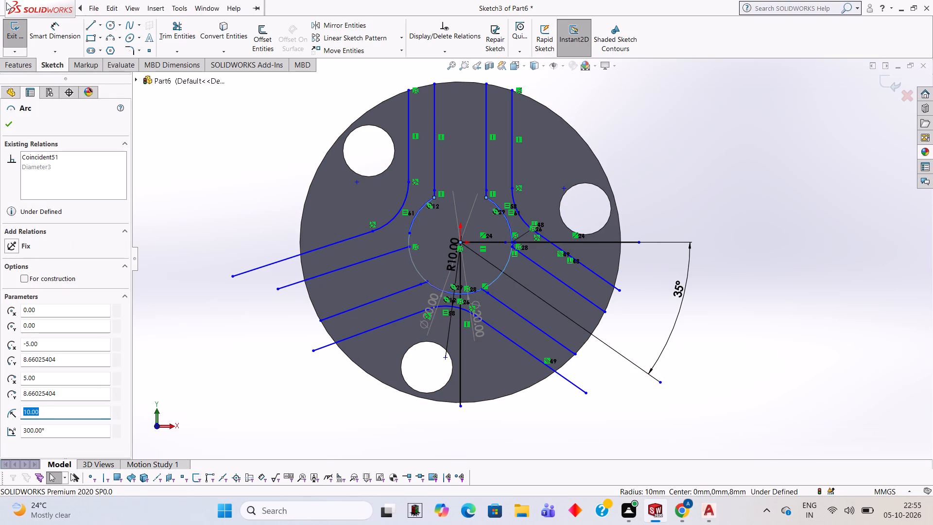
Trim away both portions of the central circle's arc between the lower-right slot's sides, on either side of the 35° line.
{"action": "left_click", "coordinate": [174, 40]}
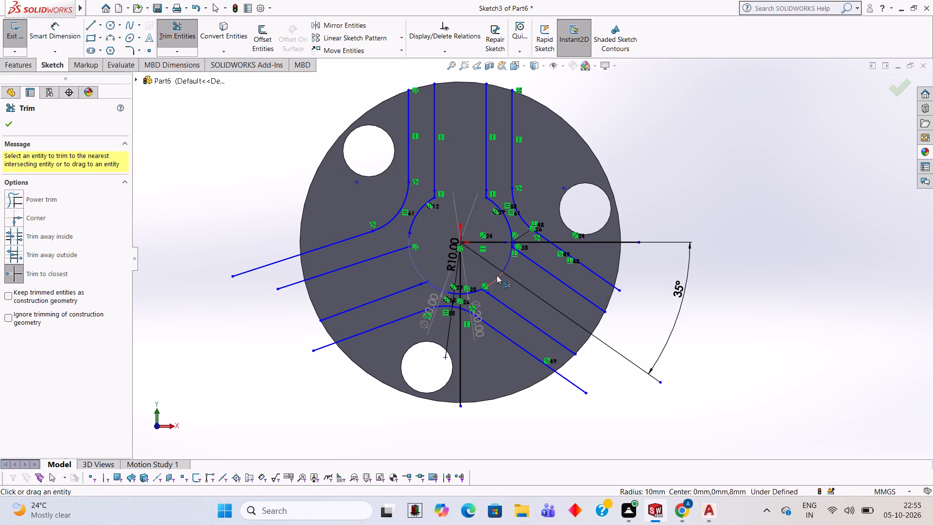
{"action": "left_click", "coordinate": [499, 276]}
{"action": "left_click", "coordinate": [509, 256]}
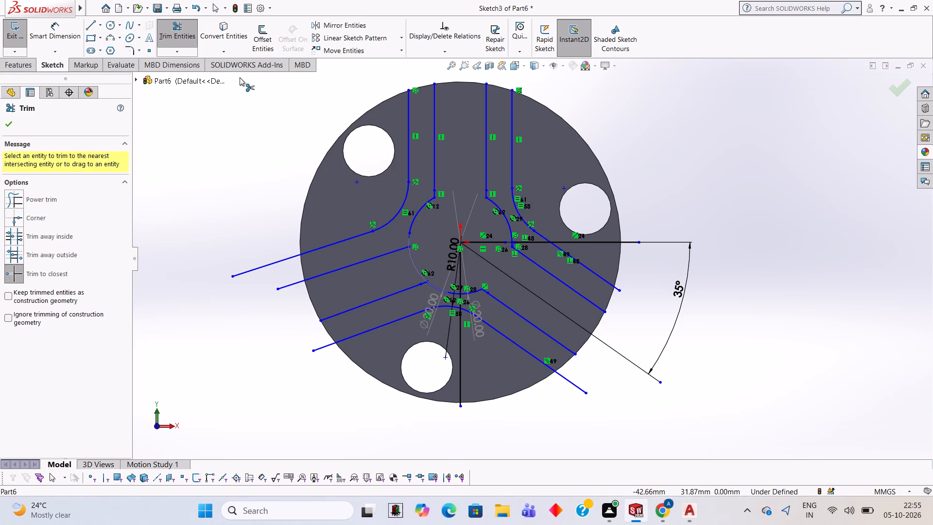
Sketch a 62 mm diameter circle centred on the origin.
{"action": "left_click", "coordinate": [105, 26]}
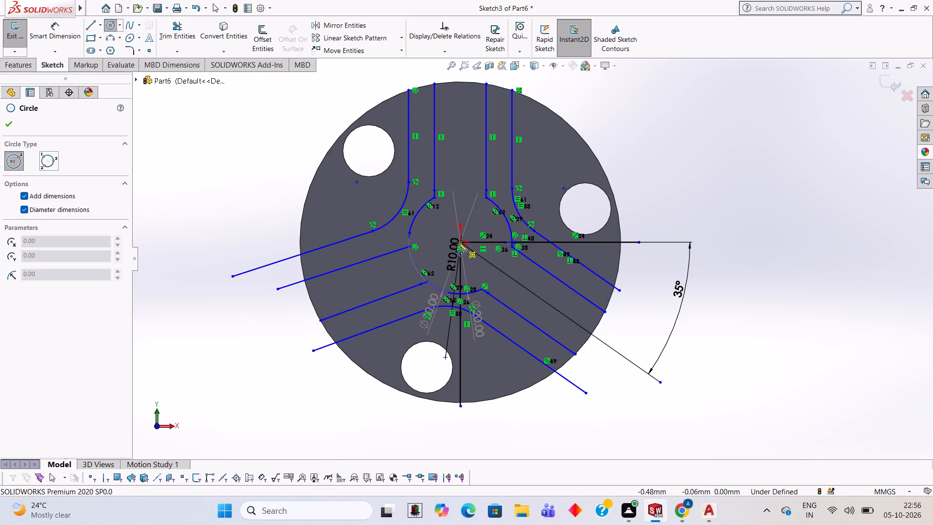
{"action": "left_click", "coordinate": [459, 243]}
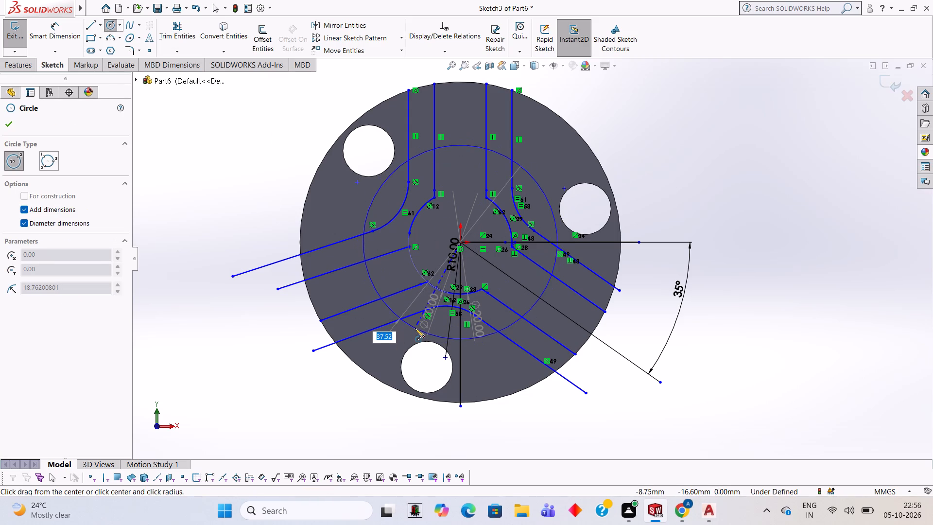
{"action": "type", "text": "62"}
{"action": "key", "text": "Return"}
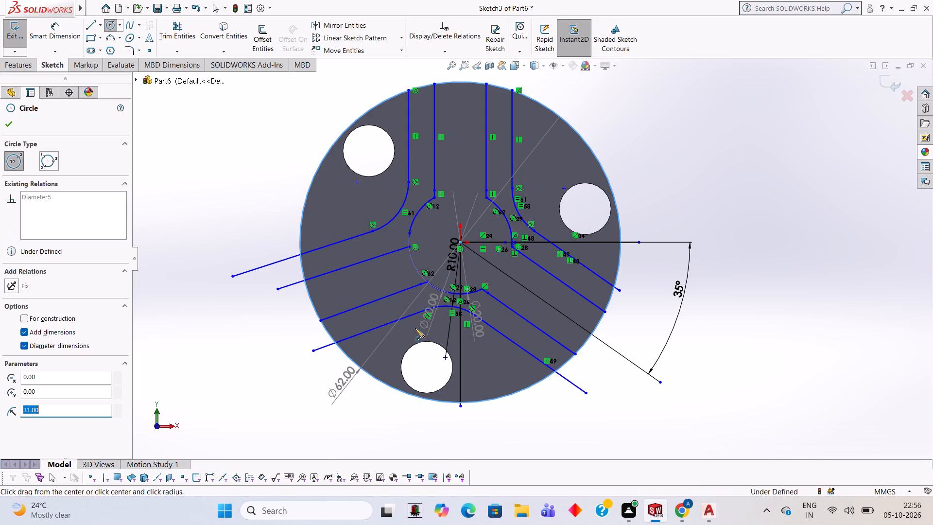
Trim off the slot-side and flanking line ends that project beyond the 62 mm circle on the lower-left and lower-right arms.
{"action": "left_click", "coordinate": [185, 22]}
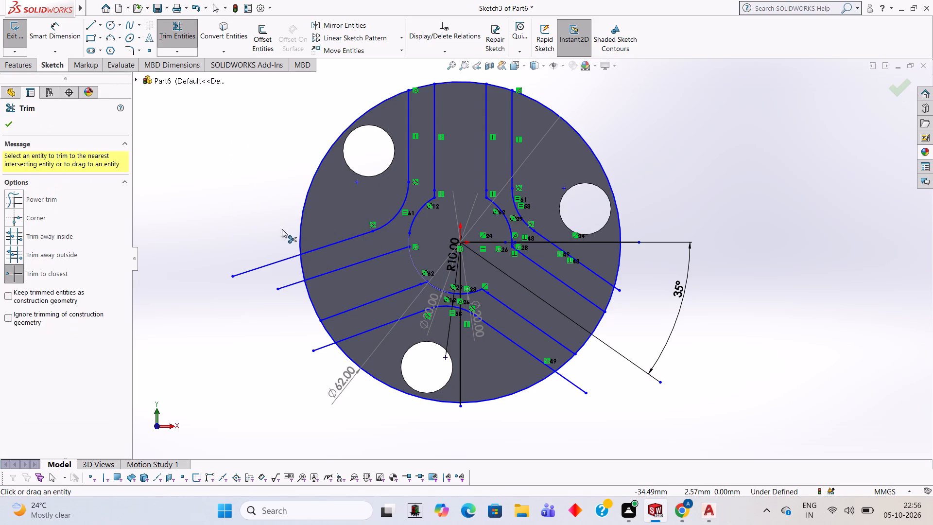
{"action": "left_click", "coordinate": [279, 259]}
{"action": "left_click", "coordinate": [292, 285]}
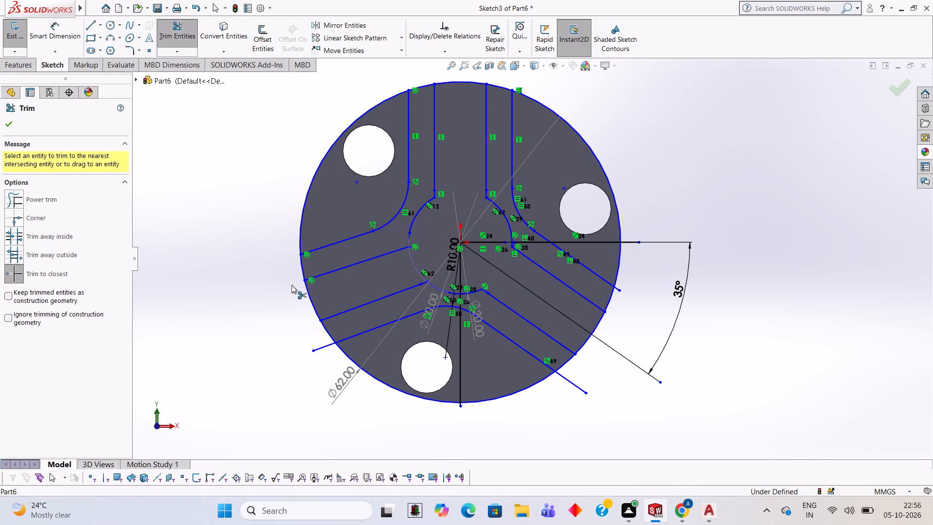
{"action": "left_click", "coordinate": [325, 346]}
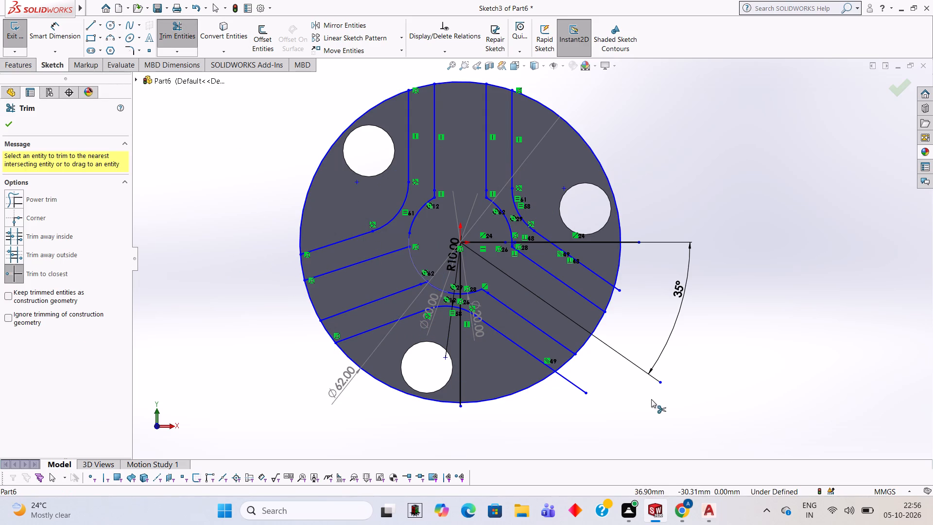
{"action": "left_click", "coordinate": [570, 379]}
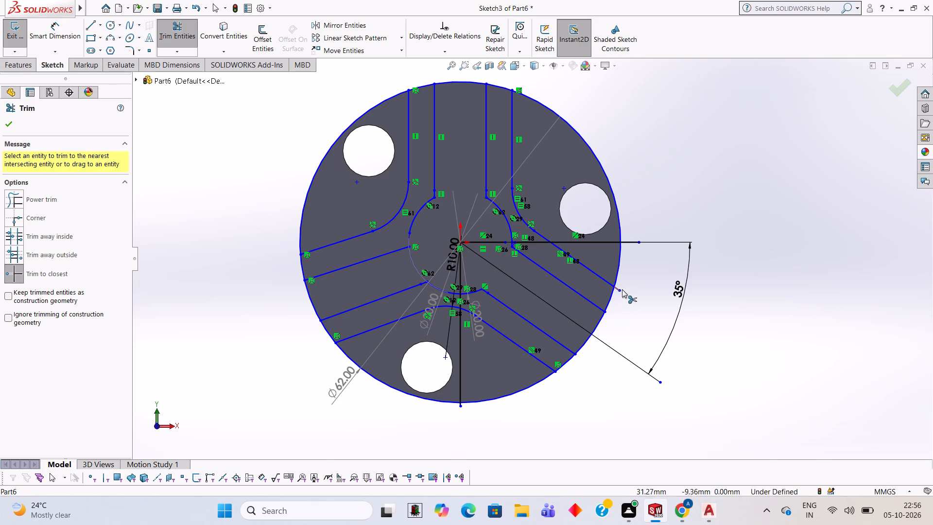
{"action": "left_click", "coordinate": [619, 289]}
Trim away both portions of the 62 mm circle's arc across the lower-right slot's mouth, on either side of the 35° line.
{"action": "scroll", "coordinate": [611, 306], "scroll_direction": "down", "scroll_amount": 6}
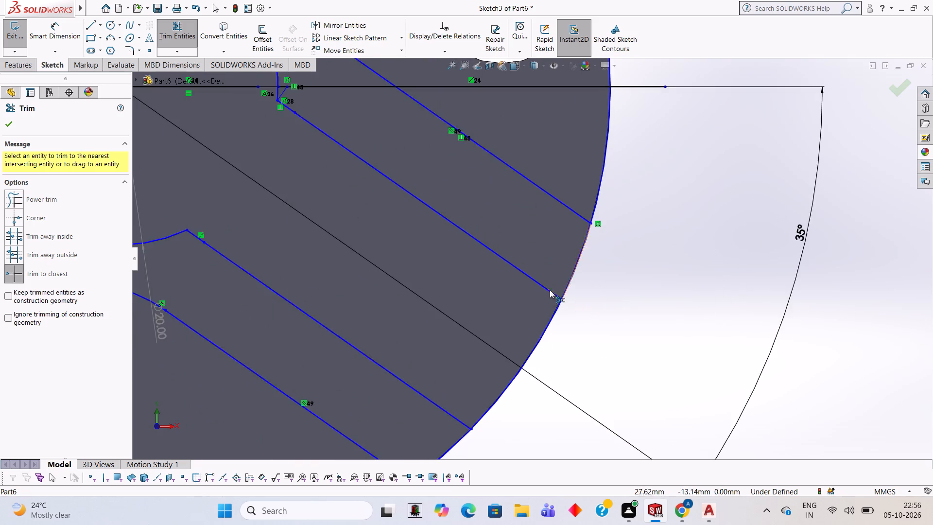
{"action": "scroll", "coordinate": [547, 288], "scroll_direction": "down", "scroll_amount": 3}
{"action": "scroll", "coordinate": [586, 299], "scroll_direction": "down", "scroll_amount": 5}
{"action": "scroll", "coordinate": [530, 299], "scroll_direction": "down", "scroll_amount": 6}
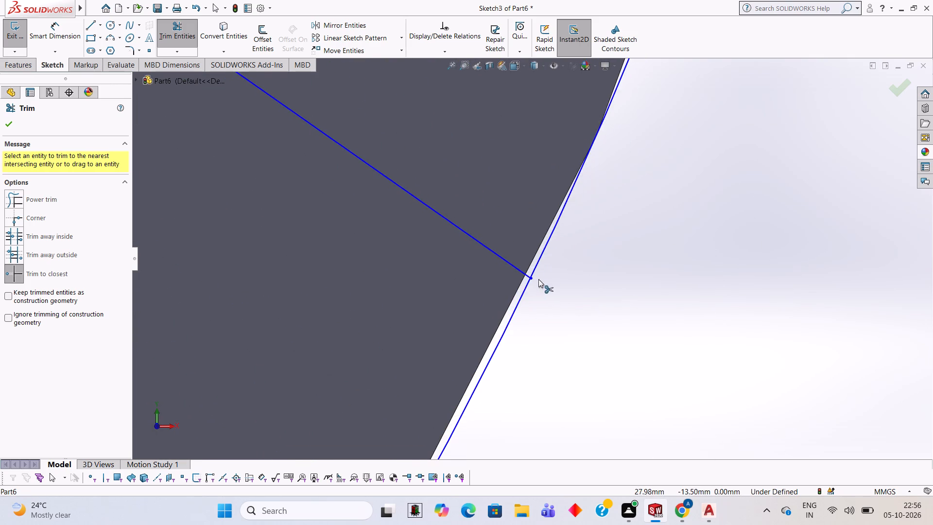
{"action": "scroll", "coordinate": [536, 274], "scroll_direction": "down", "scroll_amount": 5}
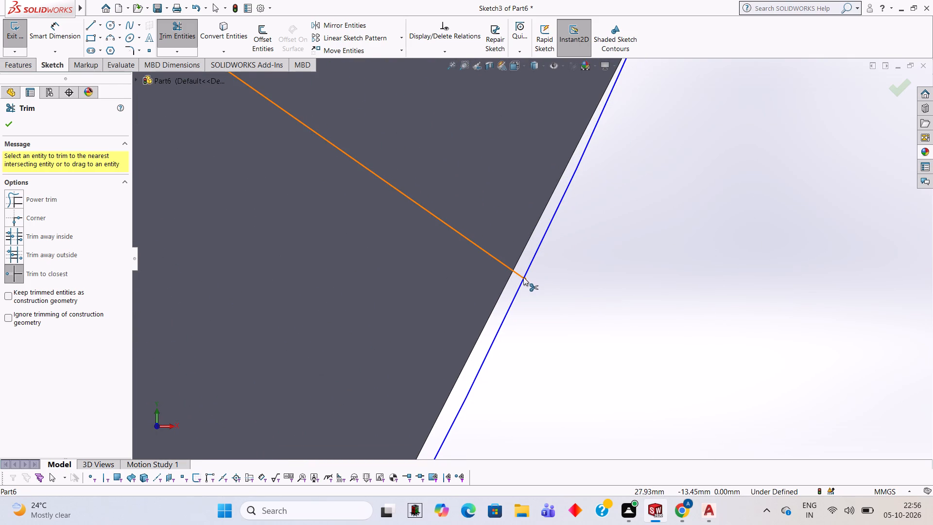
{"action": "scroll", "coordinate": [526, 274], "scroll_direction": "up", "scroll_amount": 15}
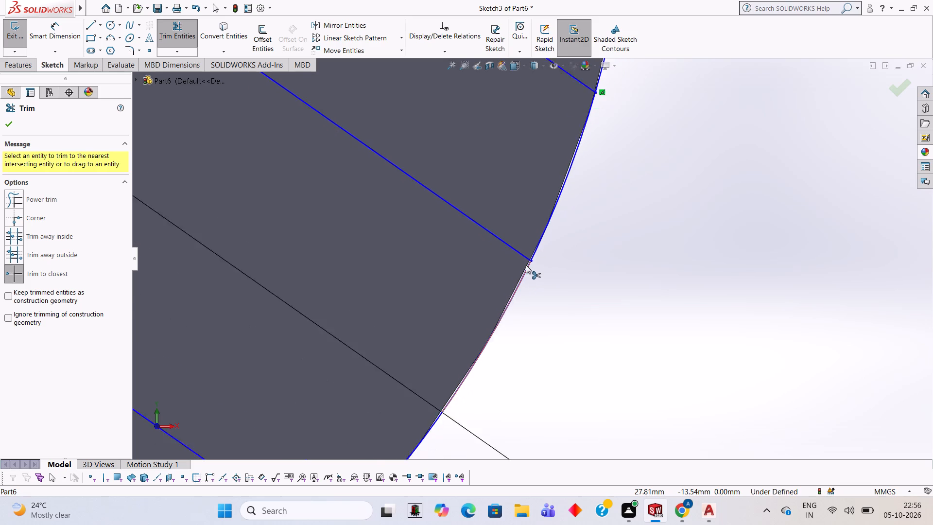
{"action": "left_click", "coordinate": [519, 283]}
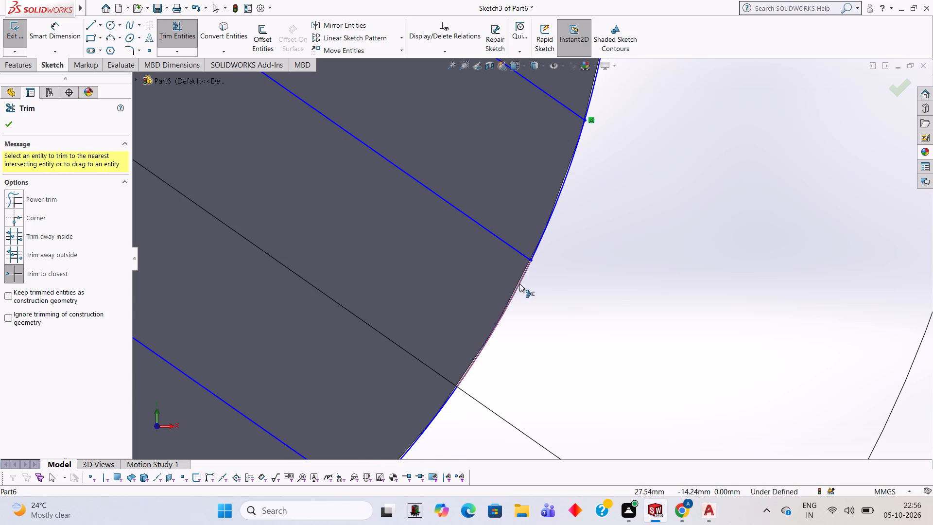
{"action": "scroll", "coordinate": [505, 294], "scroll_direction": "up", "scroll_amount": 4}
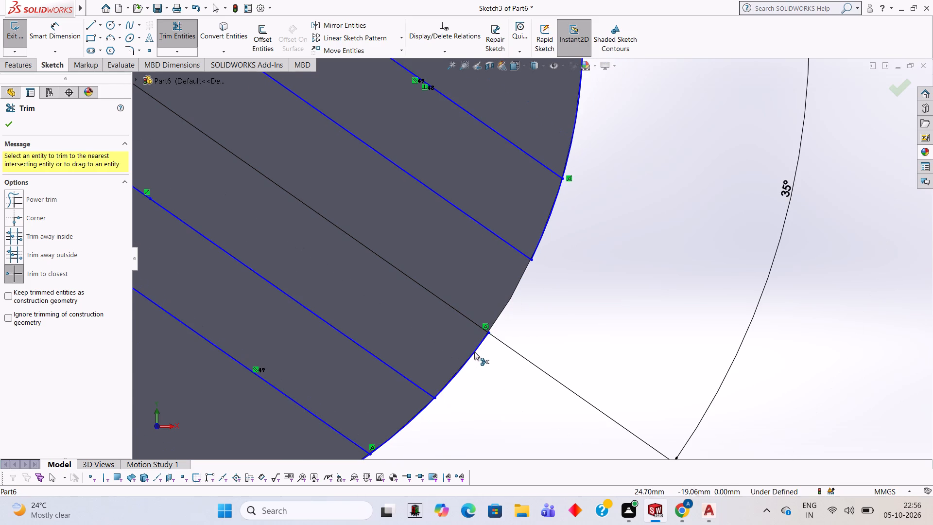
{"action": "left_click", "coordinate": [474, 351]}
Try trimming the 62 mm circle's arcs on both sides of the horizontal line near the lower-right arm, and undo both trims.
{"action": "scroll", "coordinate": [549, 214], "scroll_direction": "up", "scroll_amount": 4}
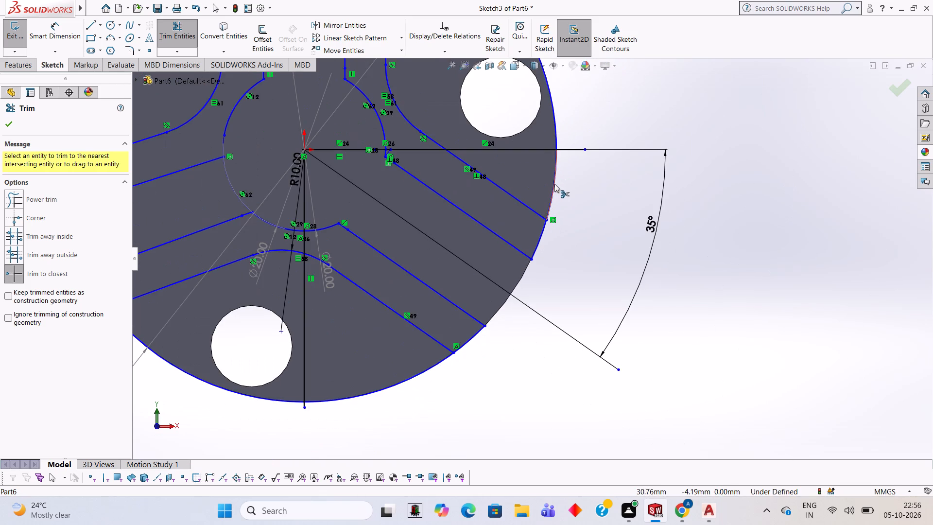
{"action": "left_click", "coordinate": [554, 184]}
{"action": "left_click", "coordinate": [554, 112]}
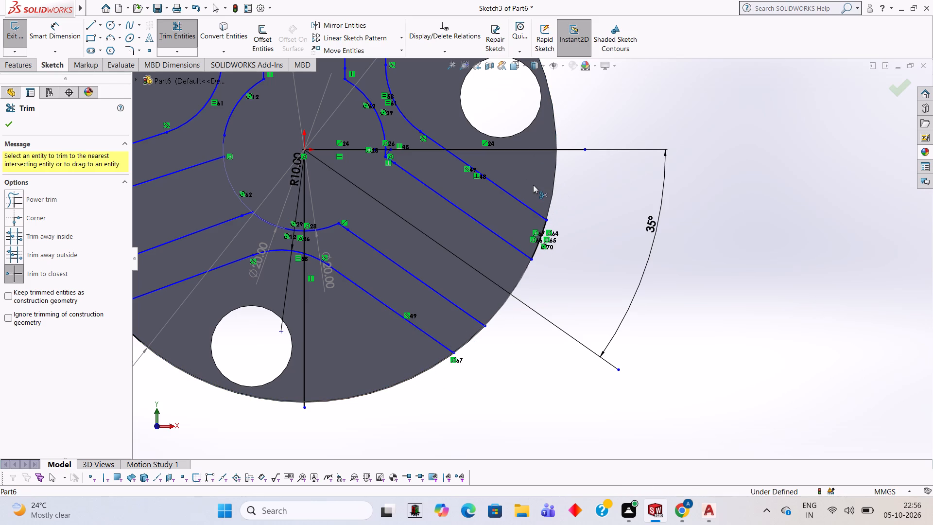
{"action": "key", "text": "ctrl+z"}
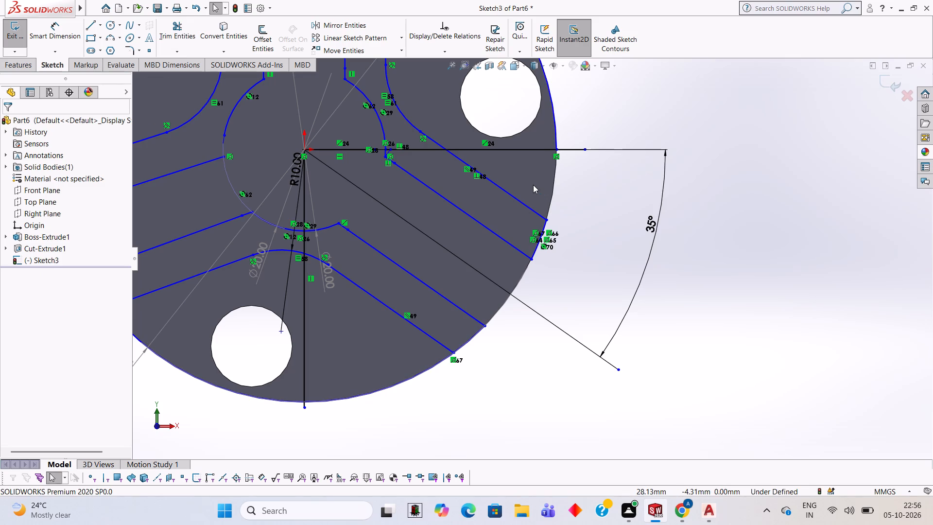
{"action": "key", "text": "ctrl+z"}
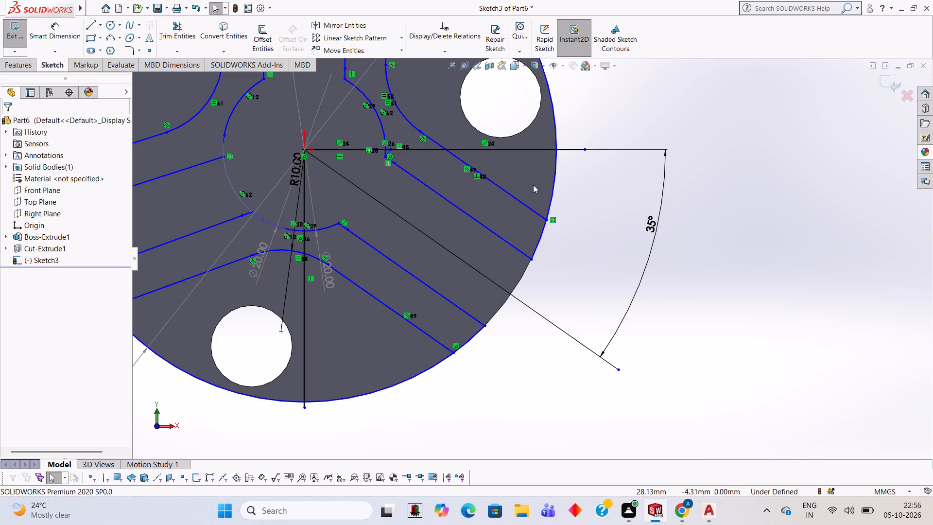
Trim away the 62 mm circle's arc between the lower-right arm's lower flanking line and the vertical line below the origin.
{"action": "left_click", "coordinate": [161, 32]}
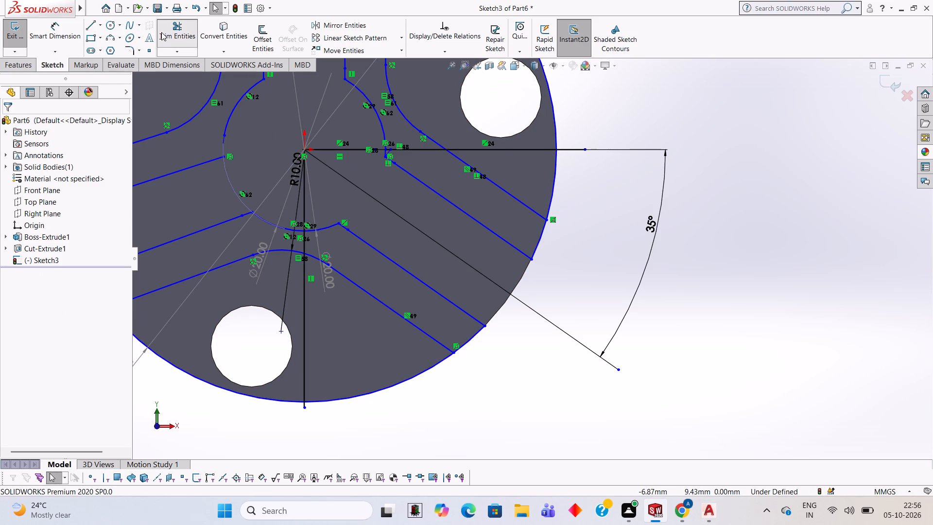
{"action": "left_click", "coordinate": [418, 375]}
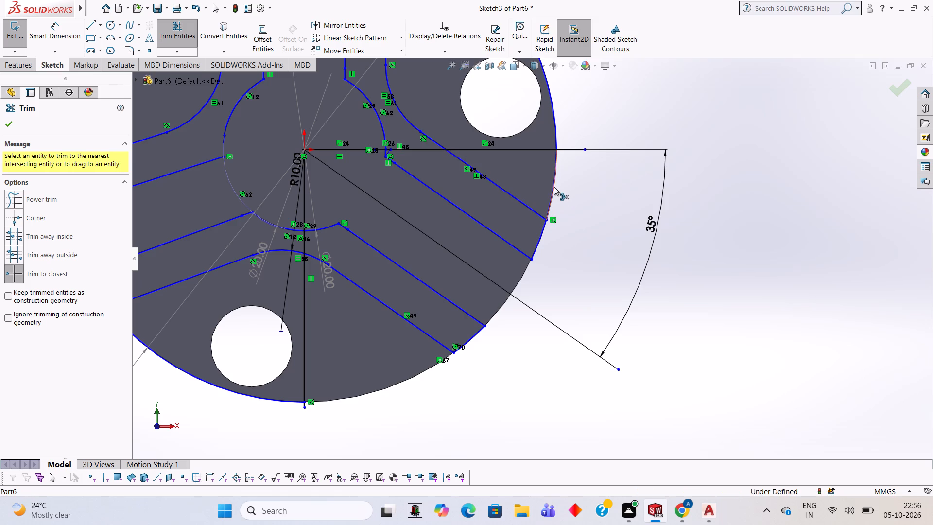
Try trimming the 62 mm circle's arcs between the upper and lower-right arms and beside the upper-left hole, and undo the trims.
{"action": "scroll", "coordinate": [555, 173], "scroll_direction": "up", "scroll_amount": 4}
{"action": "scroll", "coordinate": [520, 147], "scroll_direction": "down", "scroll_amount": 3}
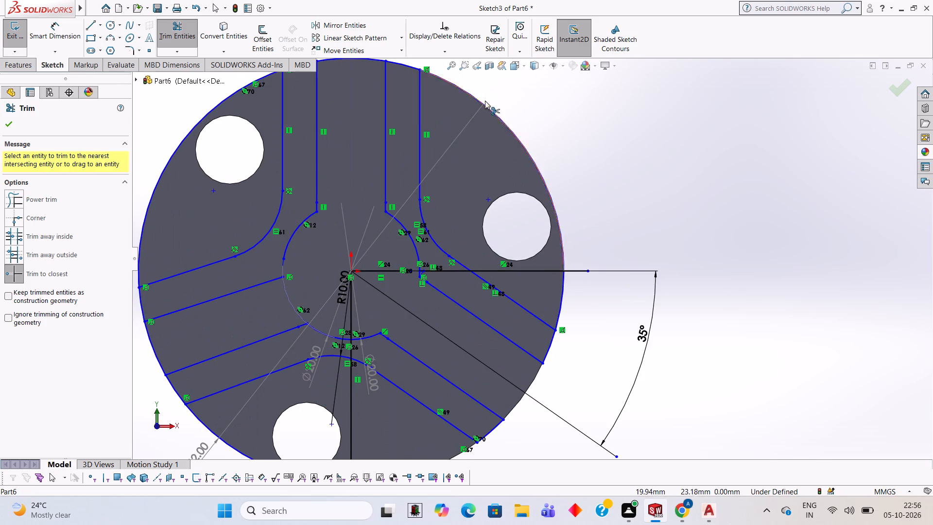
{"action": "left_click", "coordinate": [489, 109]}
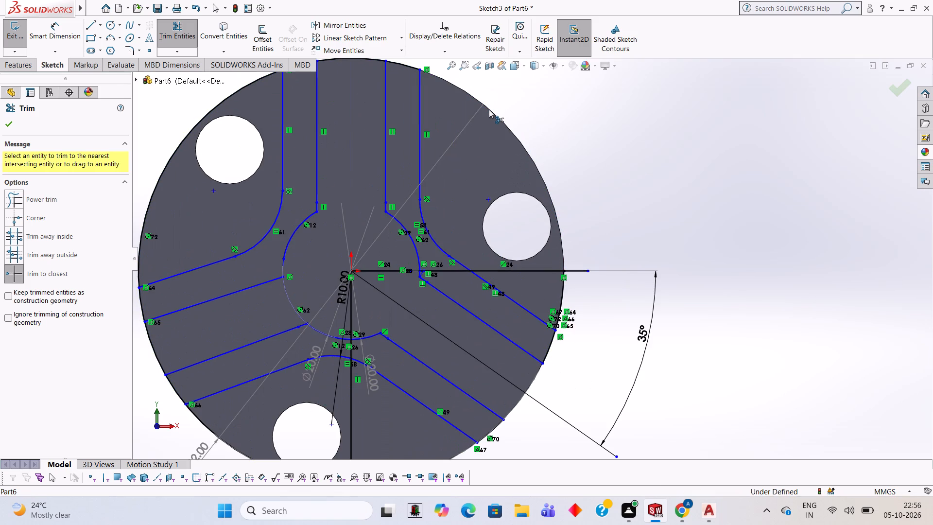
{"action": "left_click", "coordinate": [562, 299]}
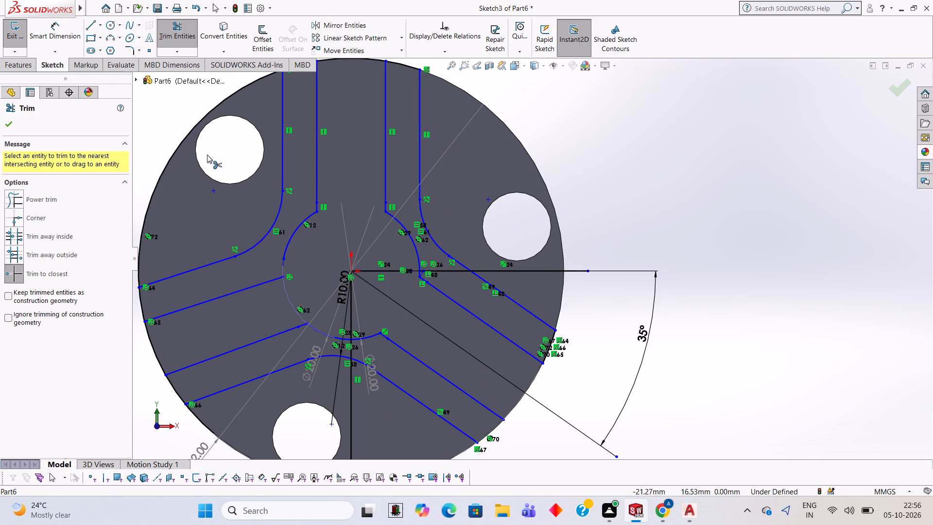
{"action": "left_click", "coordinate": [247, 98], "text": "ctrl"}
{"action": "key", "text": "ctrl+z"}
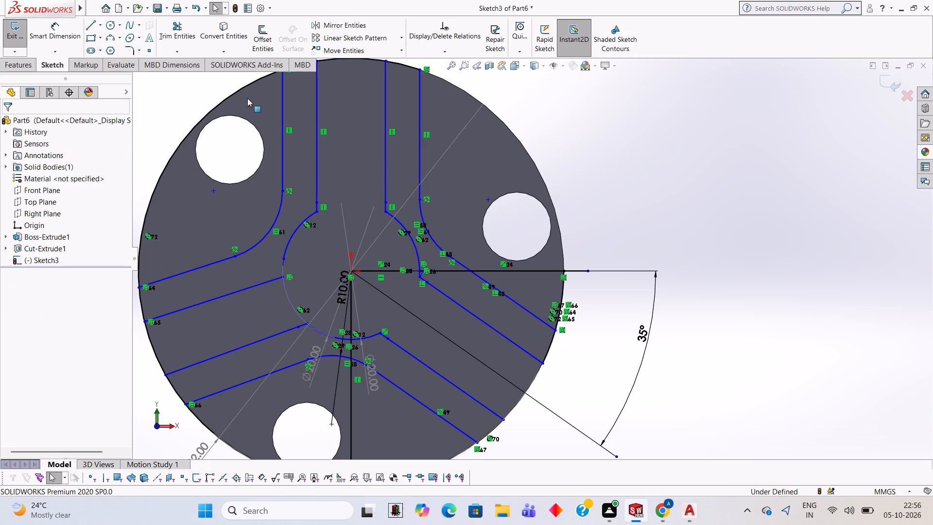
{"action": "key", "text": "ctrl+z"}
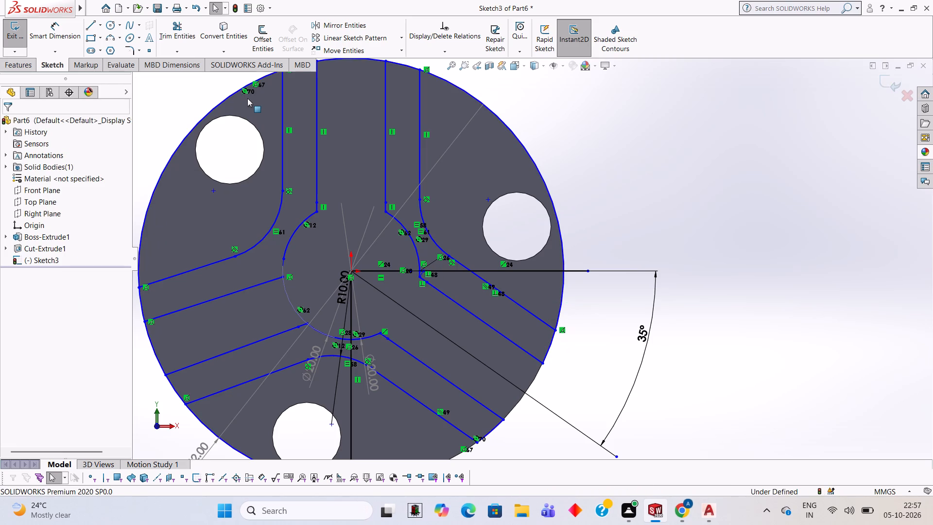
Trim away the 62 mm circle's remaining arcs between the three arms and across the mouths of the lower-left and upper slots.
{"action": "scroll", "coordinate": [295, 161], "scroll_direction": "up", "scroll_amount": 2}
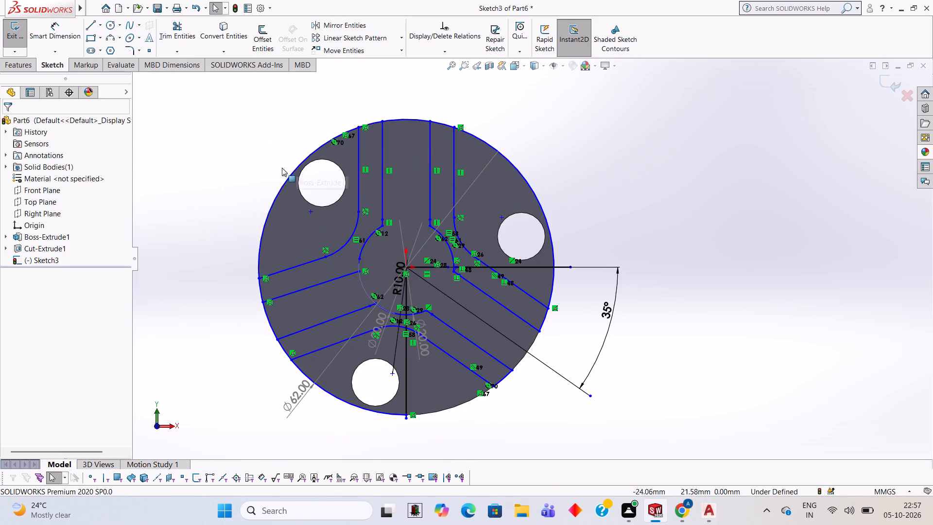
{"action": "left_click", "coordinate": [183, 33]}
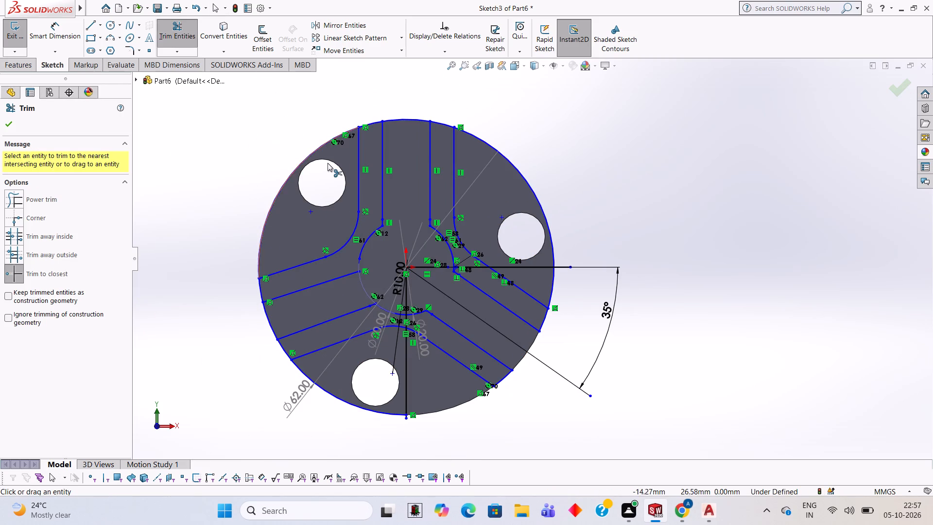
{"action": "left_click", "coordinate": [307, 158]}
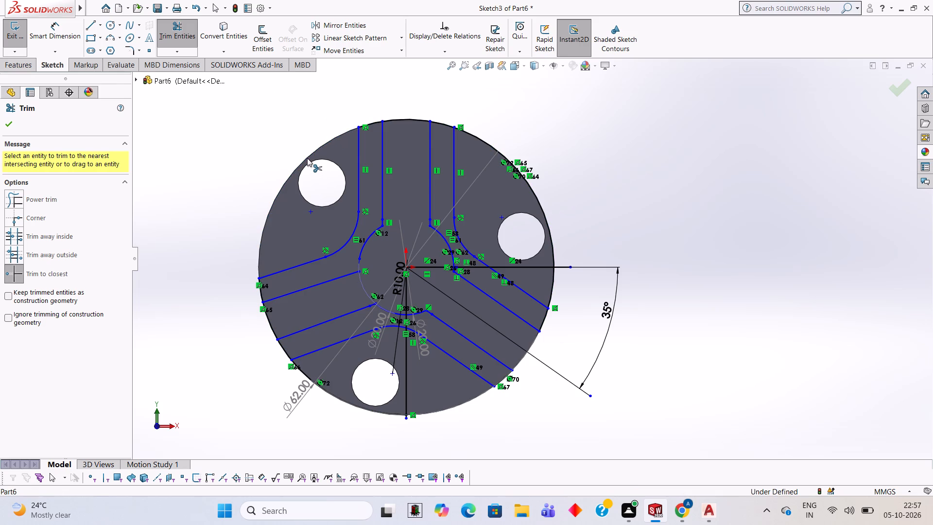
{"action": "left_click", "coordinate": [483, 138]}
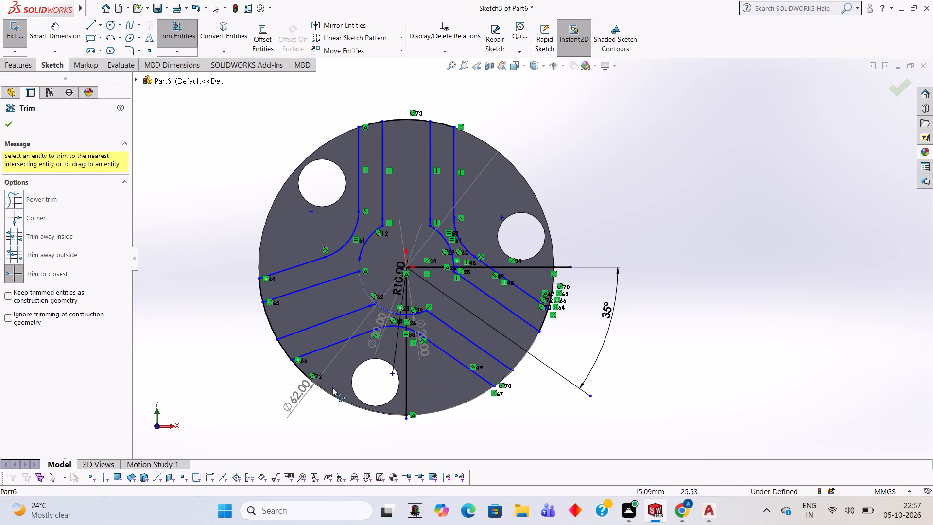
{"action": "left_click", "coordinate": [298, 366]}
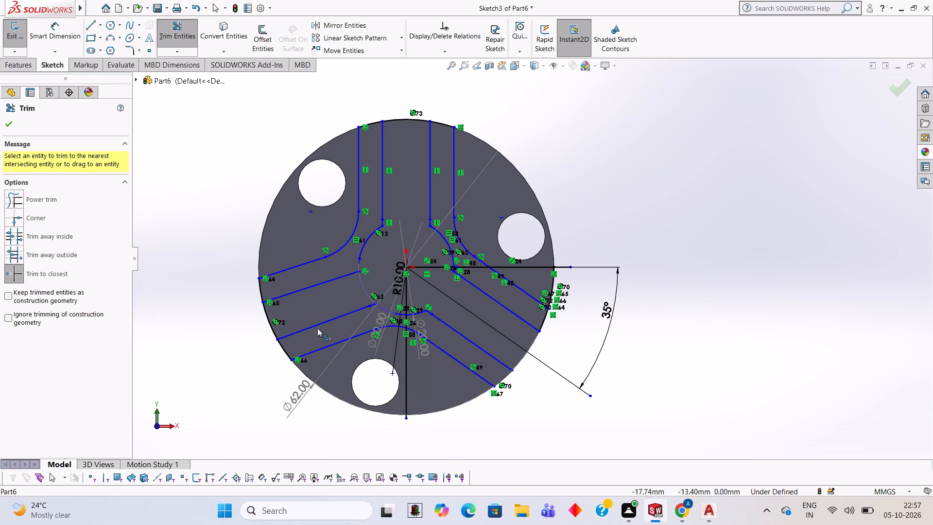
{"action": "left_click", "coordinate": [269, 317]}
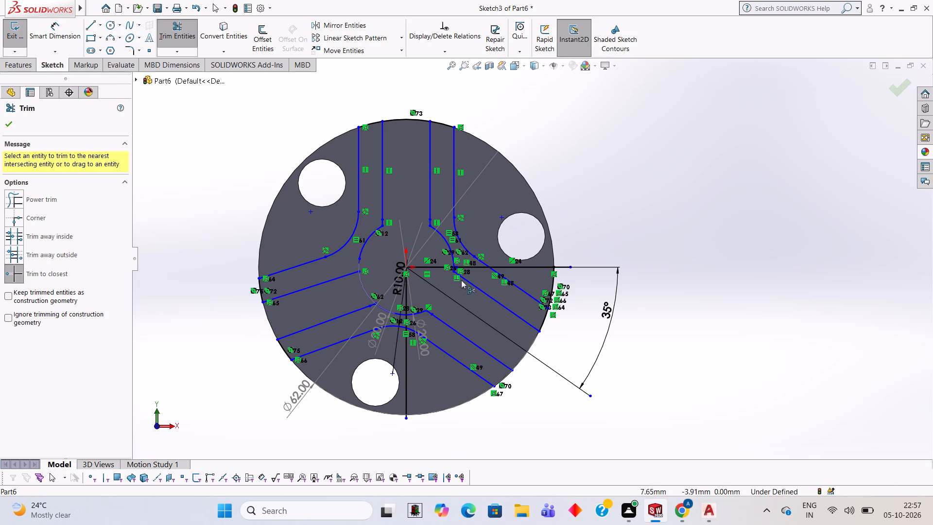
{"action": "left_click", "coordinate": [556, 282]}
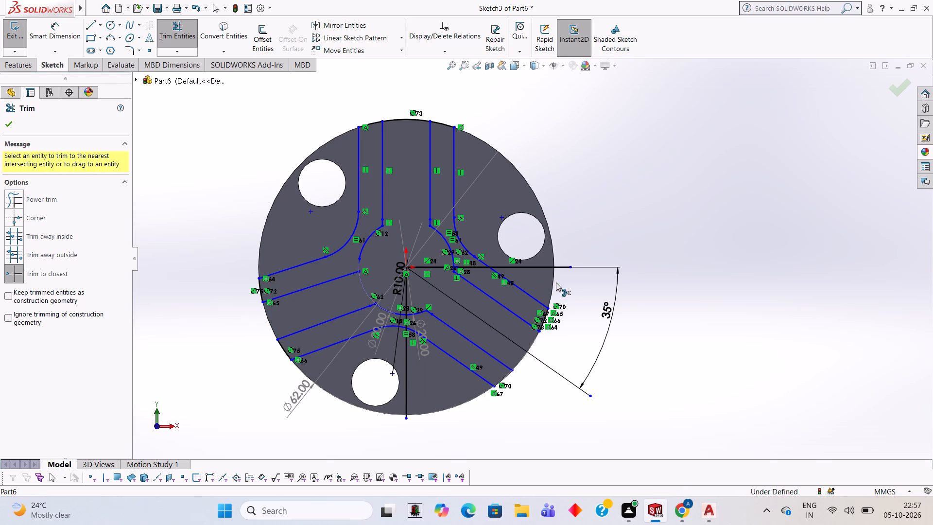
{"action": "left_click", "coordinate": [398, 121]}
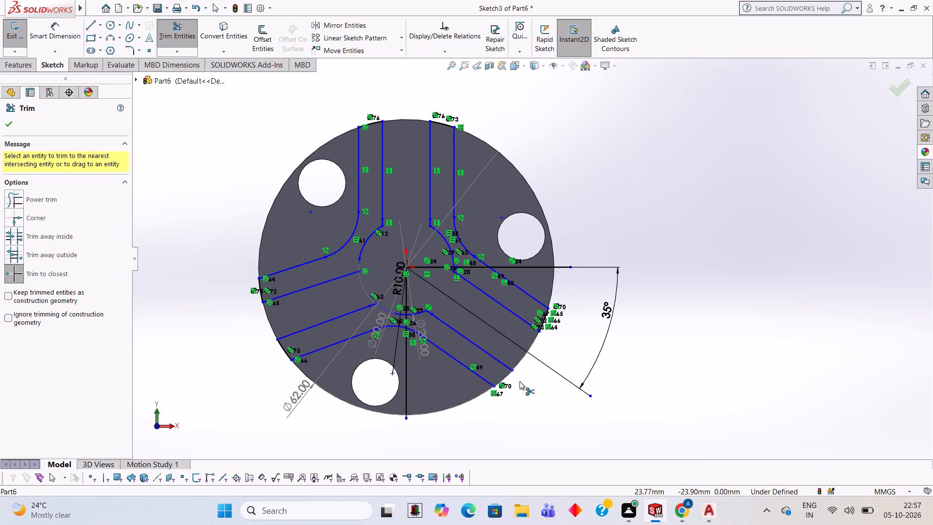
Sketch another 62 mm diameter circle centred on the origin.
{"action": "scroll", "coordinate": [519, 381], "scroll_direction": "down", "scroll_amount": 4}
{"action": "scroll", "coordinate": [495, 342], "scroll_direction": "up", "scroll_amount": 3}
{"action": "scroll", "coordinate": [285, 211], "scroll_direction": "down", "scroll_amount": 4}
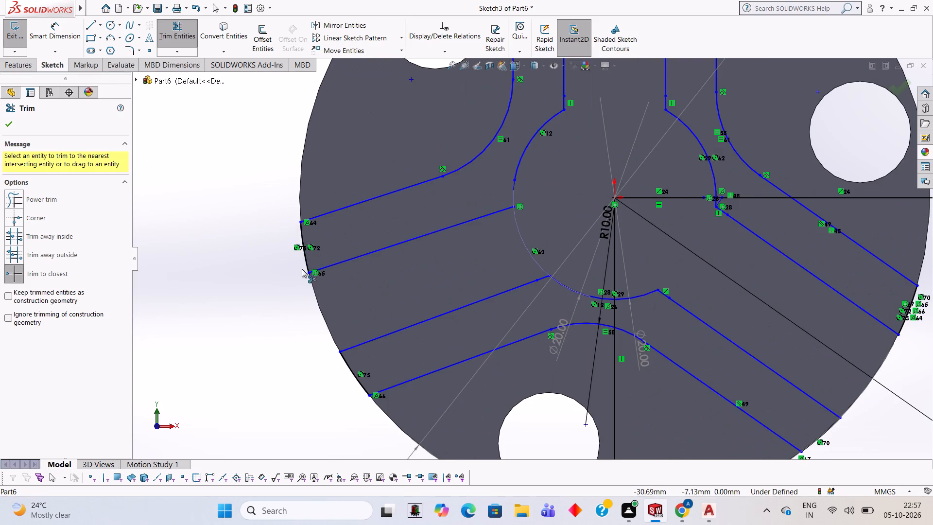
{"action": "scroll", "coordinate": [468, 316], "scroll_direction": "up", "scroll_amount": 3}
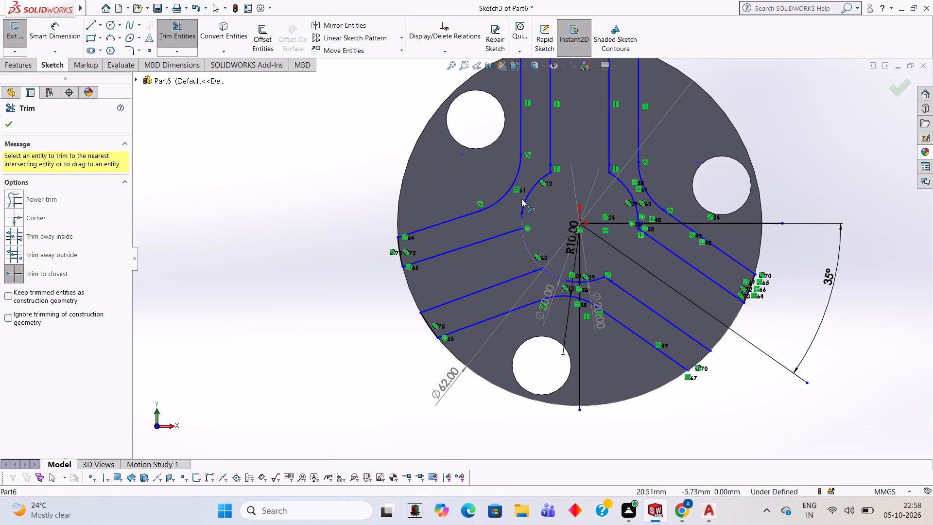
{"action": "left_click", "coordinate": [108, 22]}
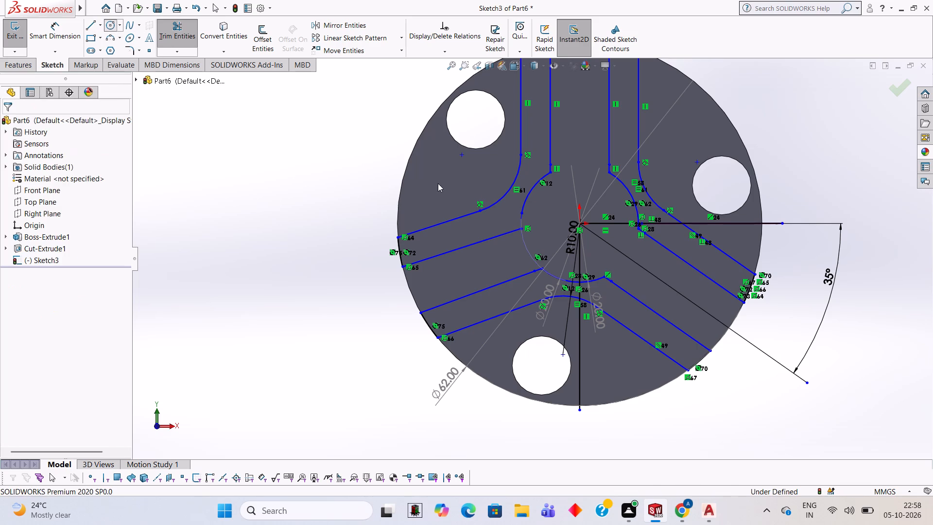
{"action": "left_click", "coordinate": [579, 224]}
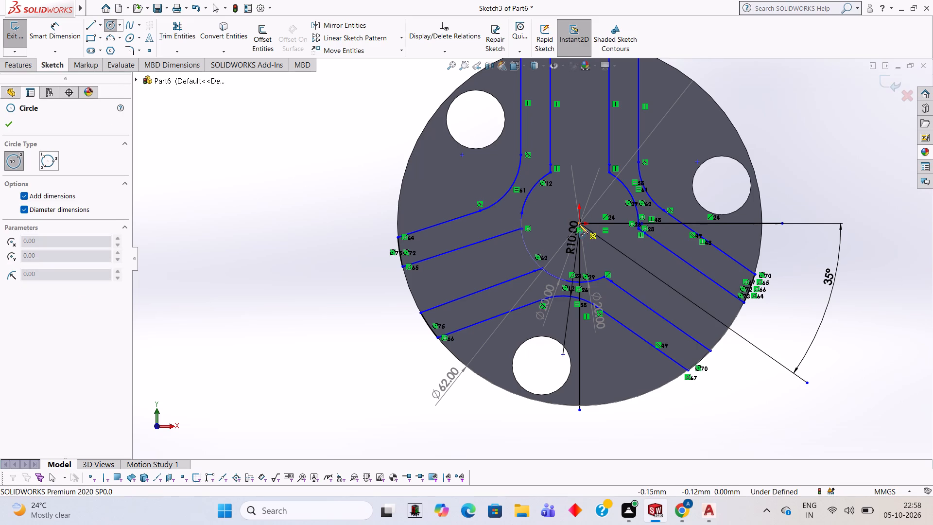
{"action": "type", "text": "62"}
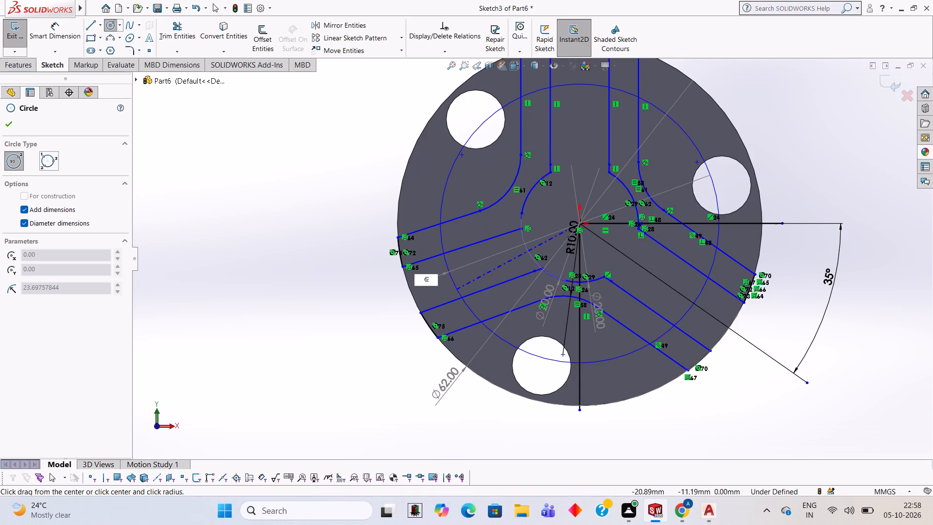
{"action": "key", "text": "Return"}
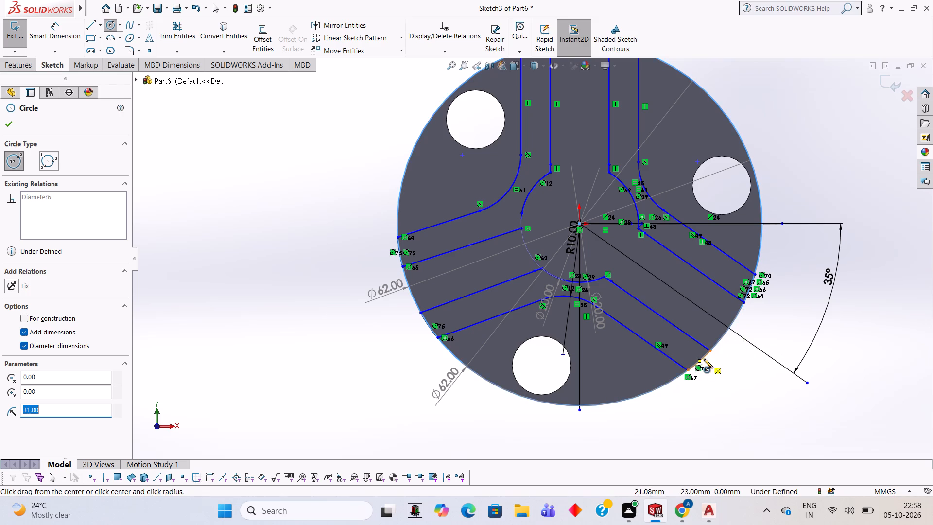
Trim away the new 62 mm circle's arcs beside the three holes, right of the origin and across the upper slot's mouth.
{"action": "left_click", "coordinate": [179, 41]}
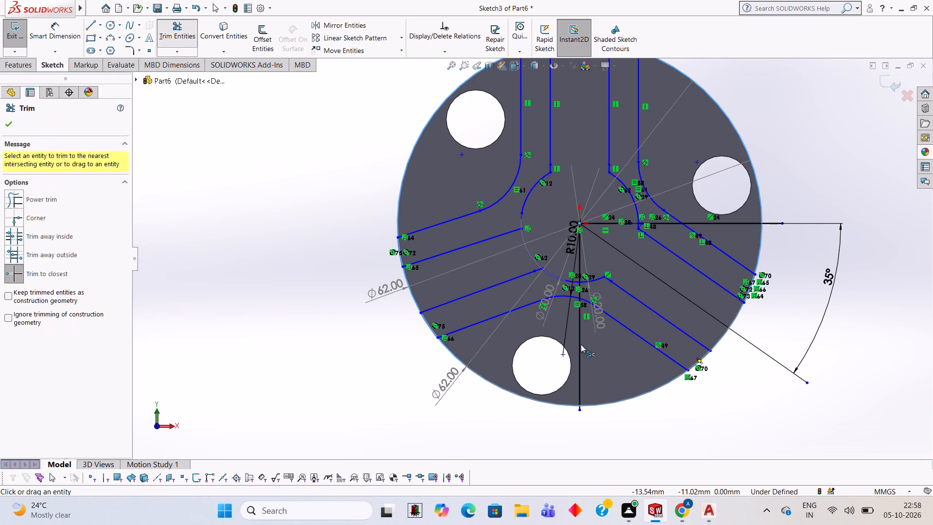
{"action": "left_click", "coordinate": [669, 380]}
{"action": "scroll", "coordinate": [661, 359], "scroll_direction": "down", "scroll_amount": 6}
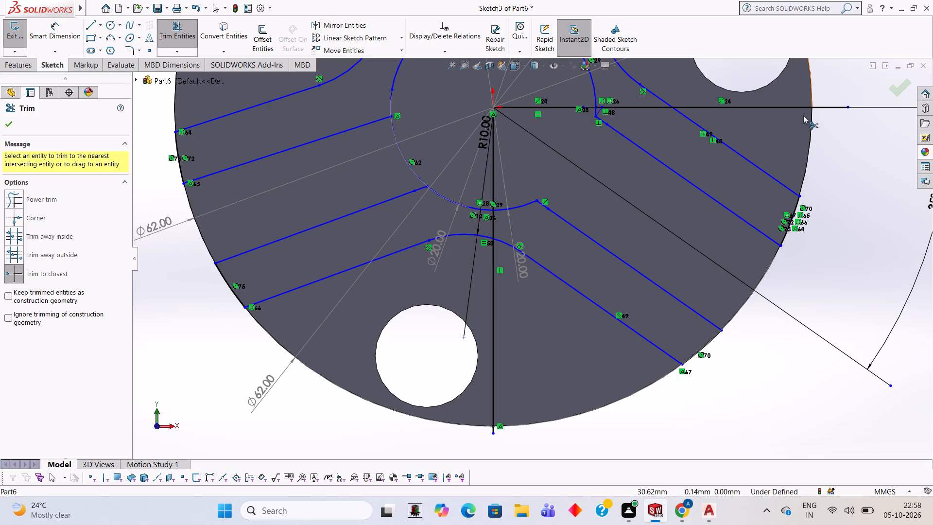
{"action": "left_click", "coordinate": [810, 141]}
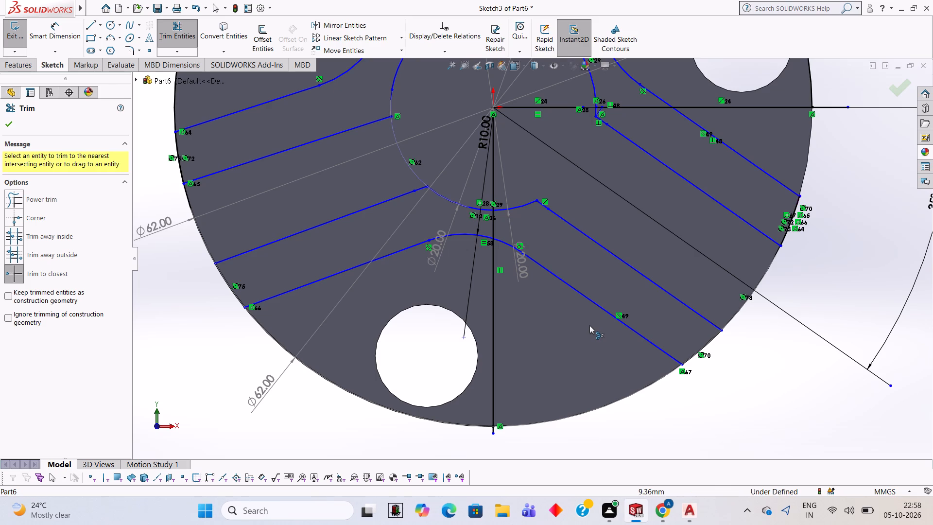
{"action": "scroll", "coordinate": [541, 210], "scroll_direction": "up", "scroll_amount": 2}
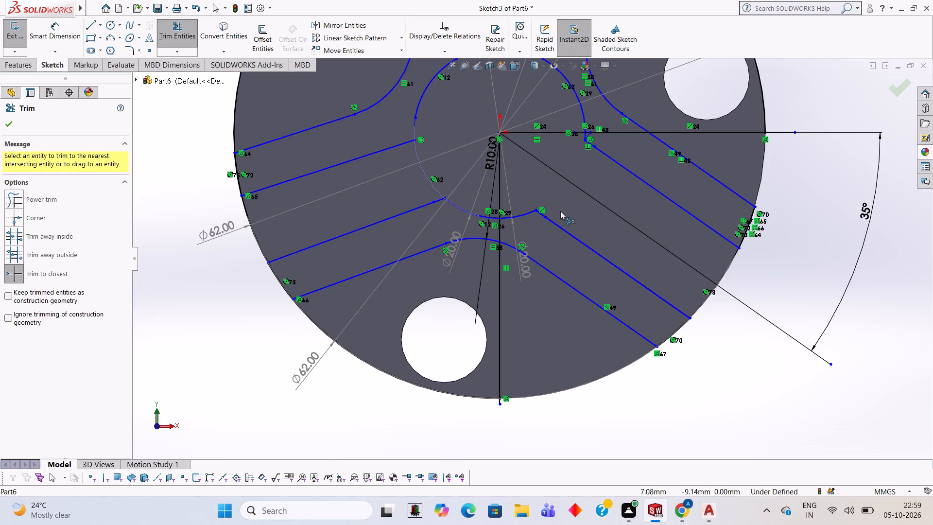
{"action": "scroll", "coordinate": [539, 178], "scroll_direction": "up", "scroll_amount": 2}
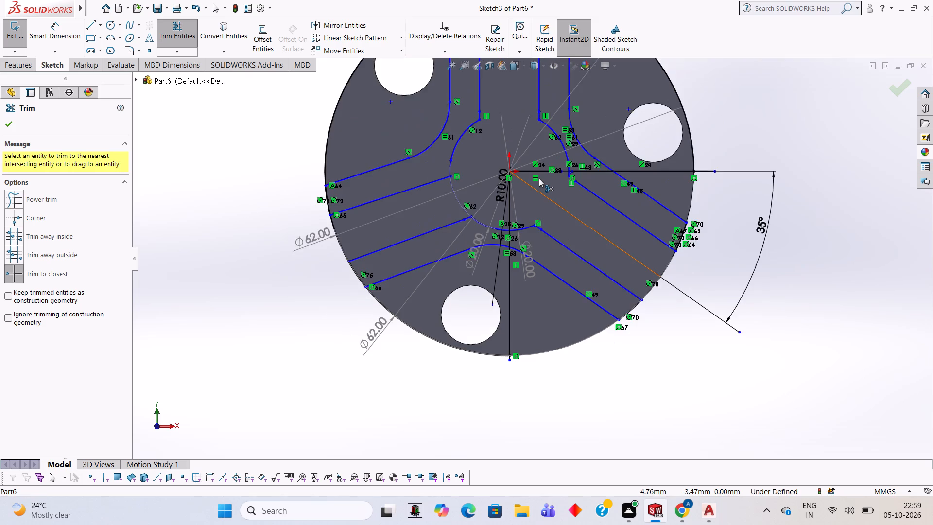
{"action": "scroll", "coordinate": [539, 178], "scroll_direction": "down", "scroll_amount": 3}
{"action": "scroll", "coordinate": [482, 164], "scroll_direction": "up", "scroll_amount": 2}
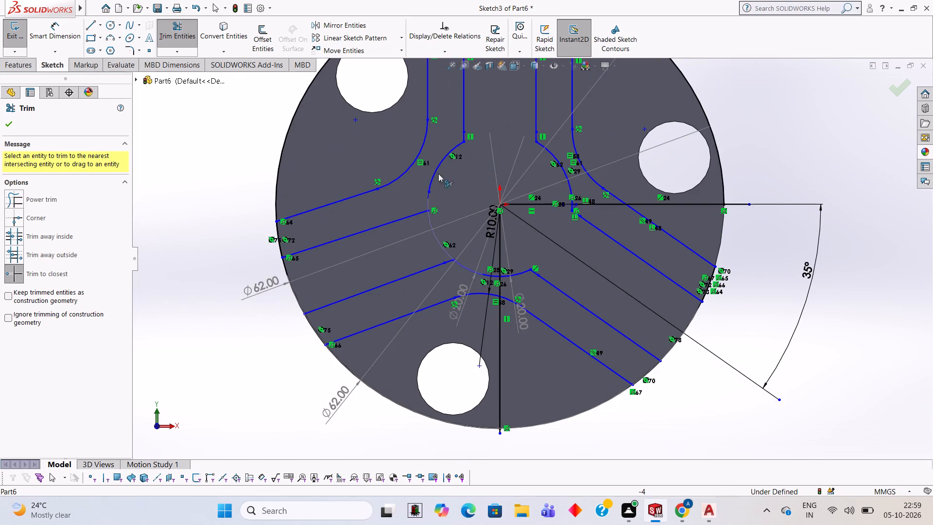
{"action": "left_click", "coordinate": [291, 120]}
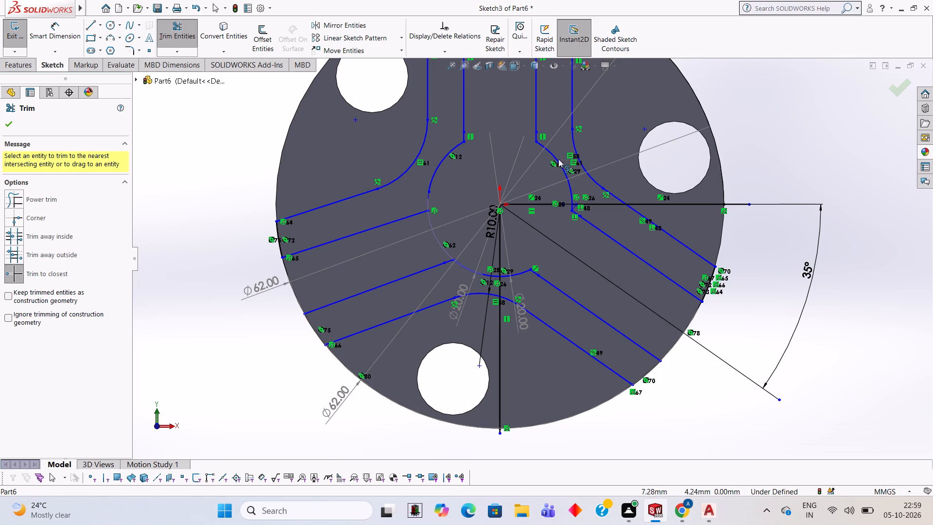
{"action": "left_click", "coordinate": [694, 93]}
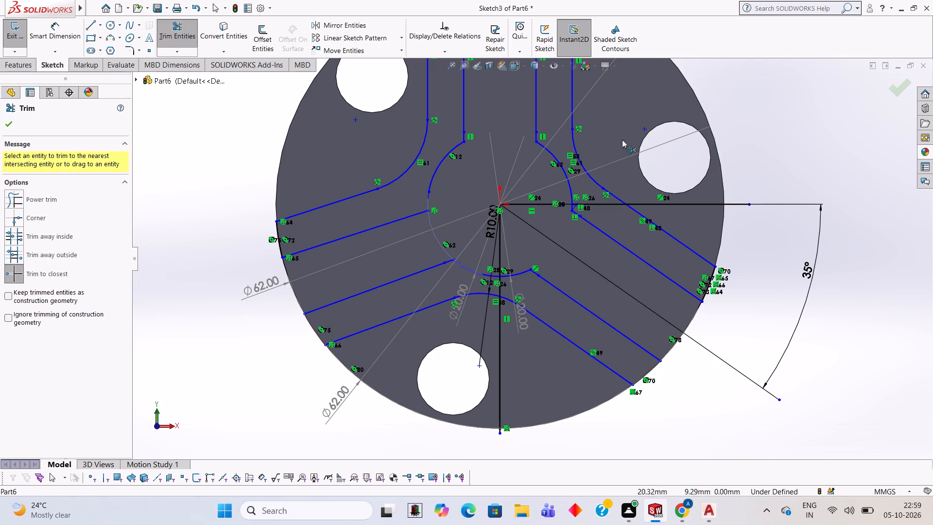
{"action": "scroll", "coordinate": [589, 139], "scroll_direction": "up", "scroll_amount": 3}
{"action": "scroll", "coordinate": [490, 77], "scroll_direction": "down", "scroll_amount": 2}
{"action": "left_click", "coordinate": [514, 121]}
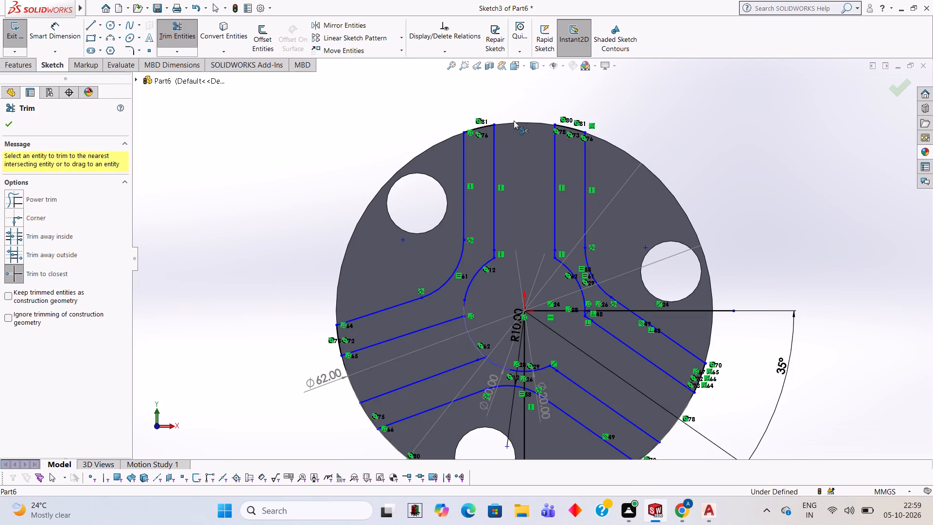
{"action": "scroll", "coordinate": [510, 300], "scroll_direction": "up", "scroll_amount": 1}
{"action": "scroll", "coordinate": [511, 300], "scroll_direction": "down", "scroll_amount": 1}
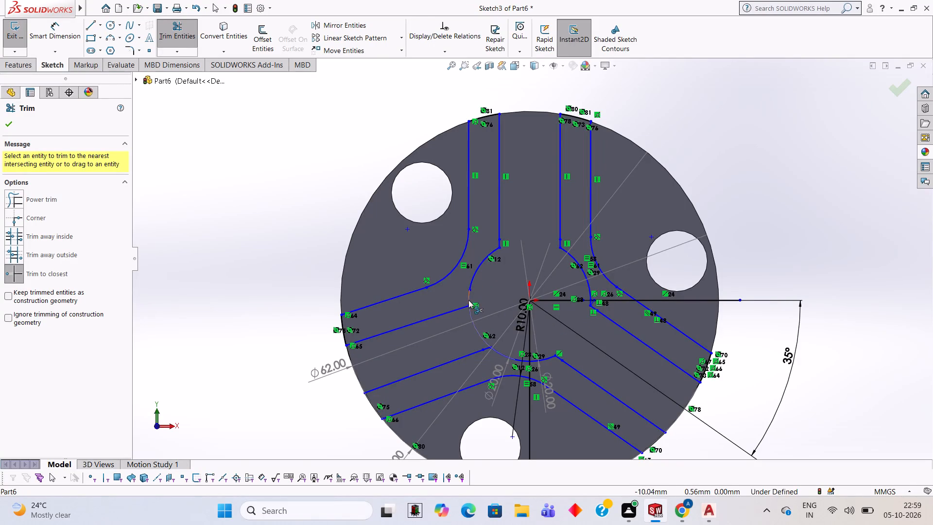
Trim away the short leftover segment between the horizontal line and the inner corner of the lower-right slot's upper edge.
{"action": "scroll", "coordinate": [589, 302], "scroll_direction": "down", "scroll_amount": 6}
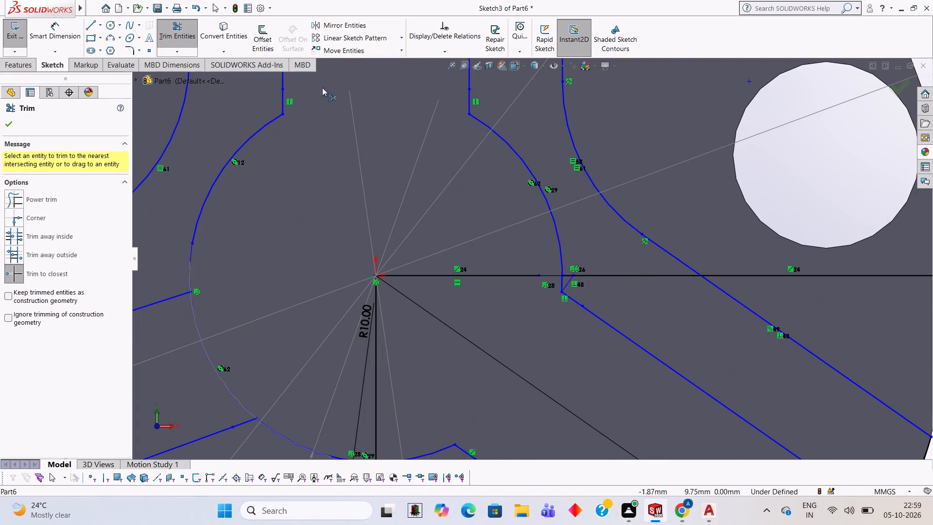
{"action": "left_click", "coordinate": [573, 280]}
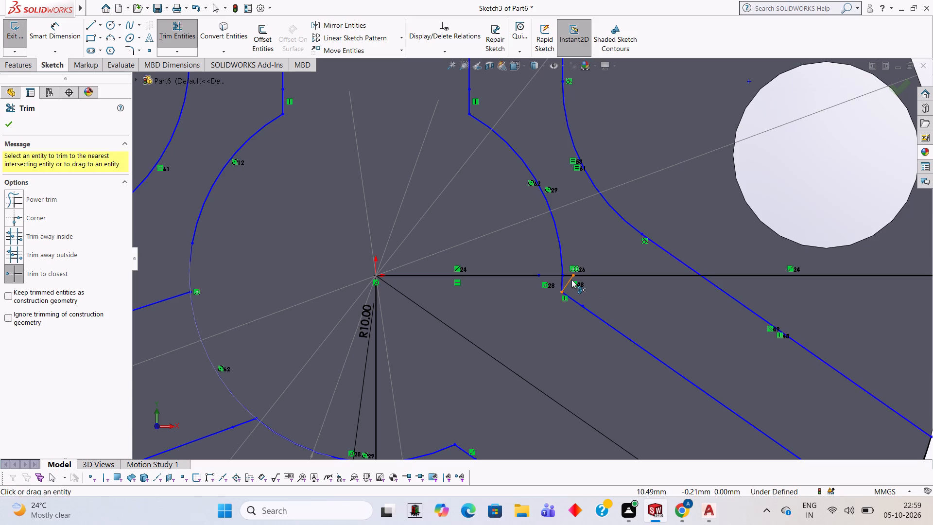
{"action": "left_click", "coordinate": [571, 280]}
{"action": "scroll", "coordinate": [571, 201], "scroll_direction": "up", "scroll_amount": 3}
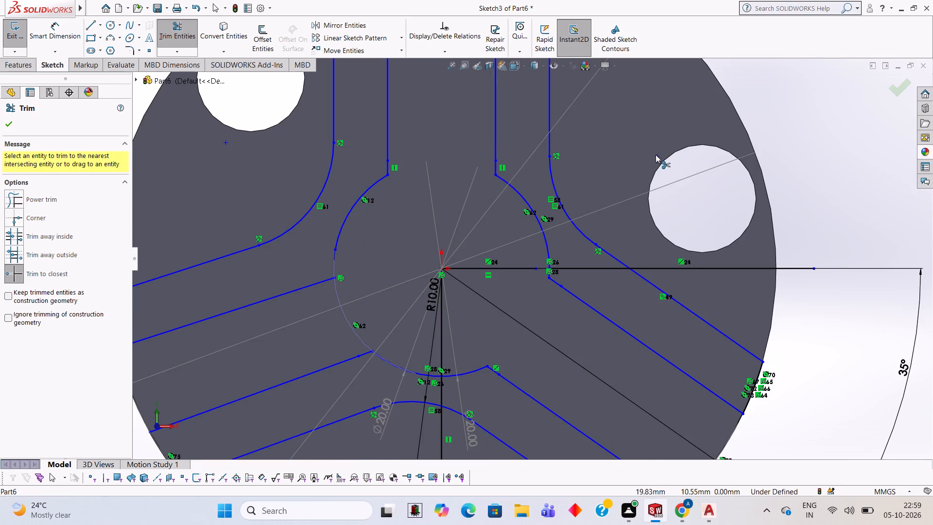
{"action": "scroll", "coordinate": [585, 222], "scroll_direction": "up", "scroll_amount": 2}
{"action": "scroll", "coordinate": [500, 249], "scroll_direction": "up", "scroll_amount": 3}
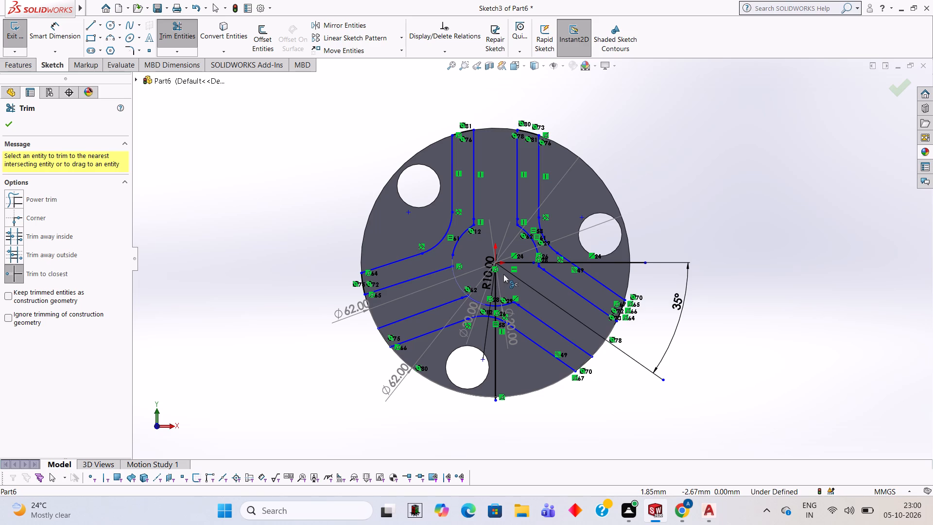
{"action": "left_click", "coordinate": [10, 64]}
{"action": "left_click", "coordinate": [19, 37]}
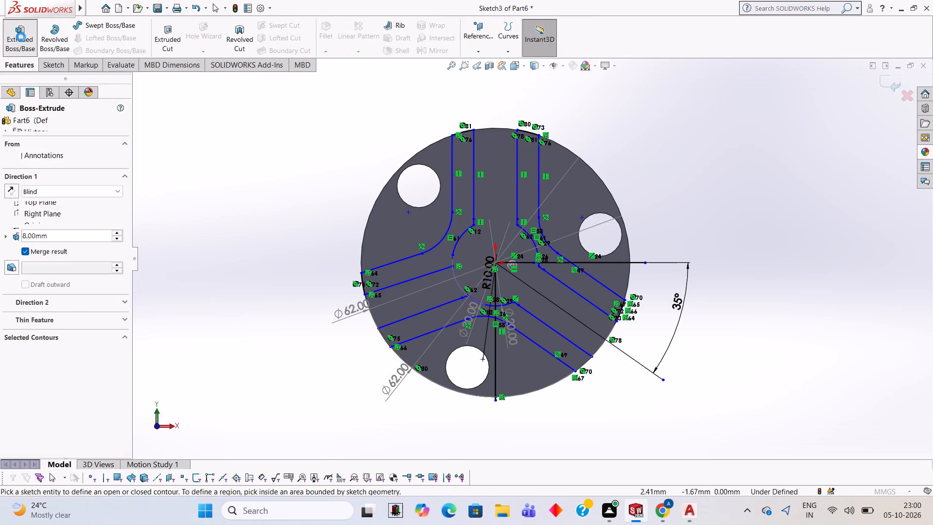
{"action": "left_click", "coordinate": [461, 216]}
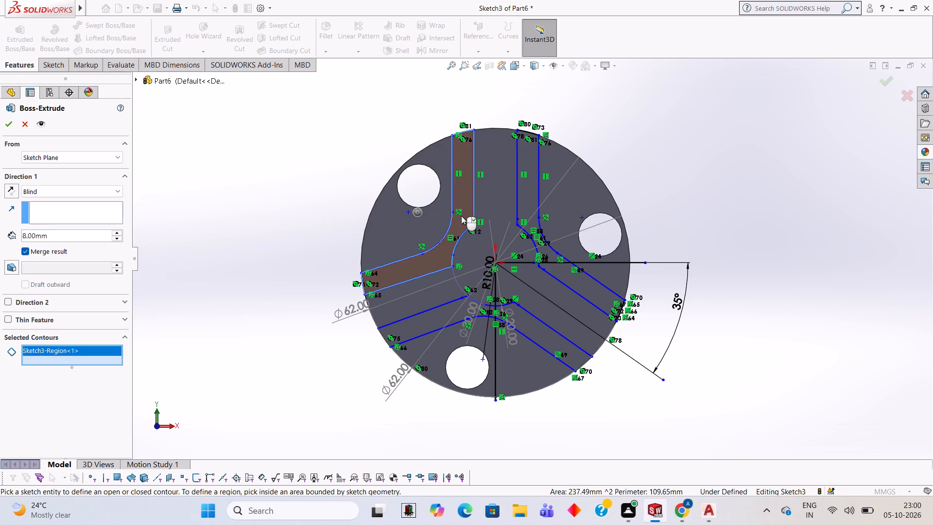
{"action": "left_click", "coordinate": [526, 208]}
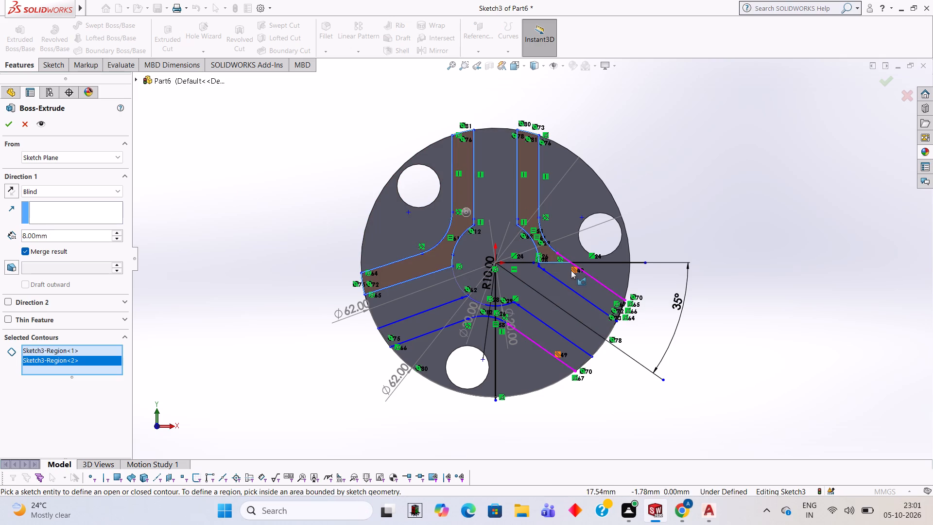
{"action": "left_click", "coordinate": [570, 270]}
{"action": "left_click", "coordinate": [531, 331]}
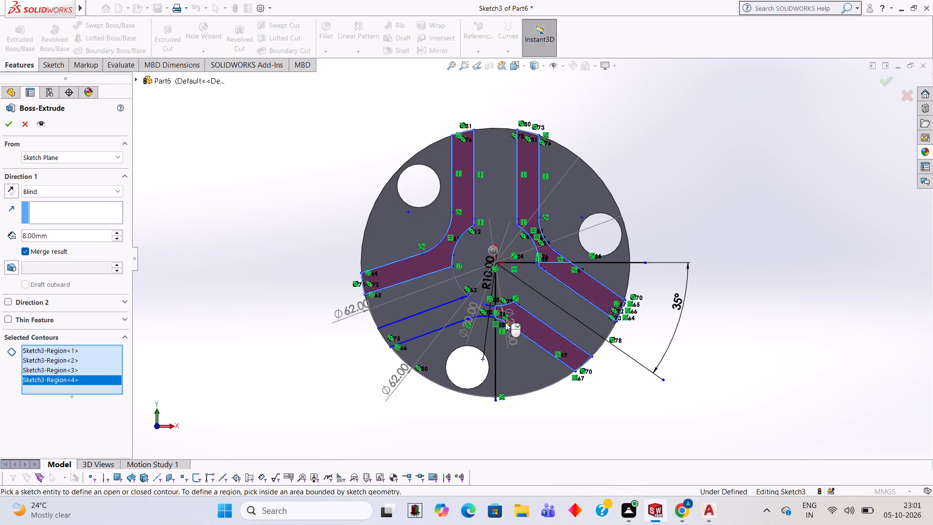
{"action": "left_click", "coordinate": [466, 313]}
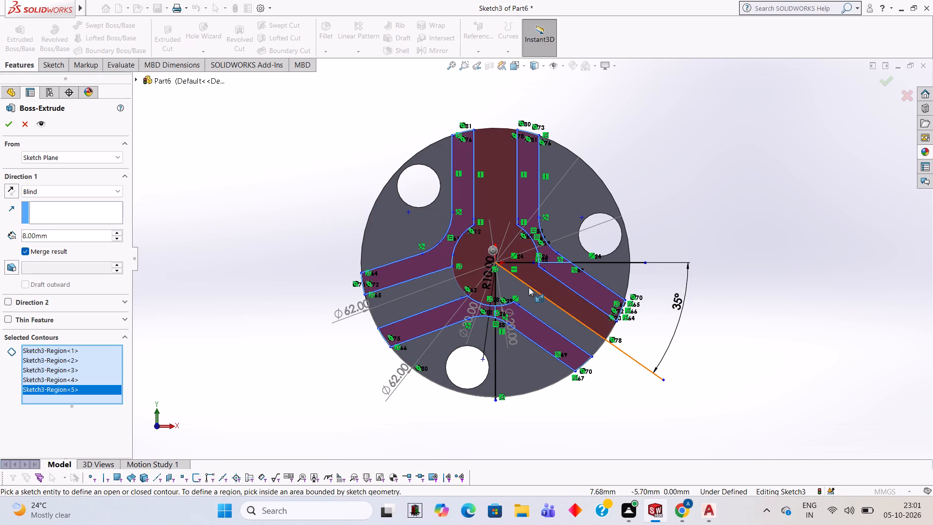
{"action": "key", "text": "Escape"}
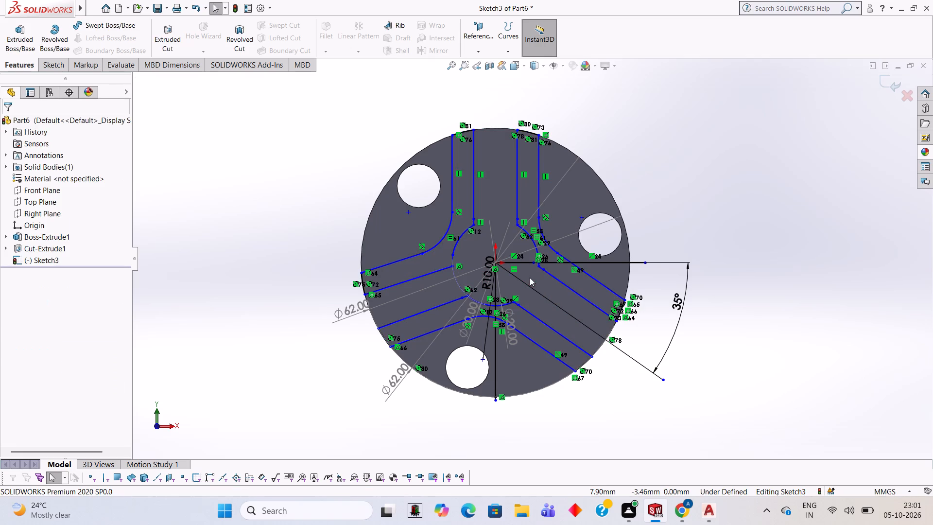
Trim away the horizontal line running from the origin across the right-hand band and past the disc's rim.
{"action": "left_click", "coordinate": [52, 69]}
{"action": "scroll", "coordinate": [355, 215], "scroll_direction": "down", "scroll_amount": 3}
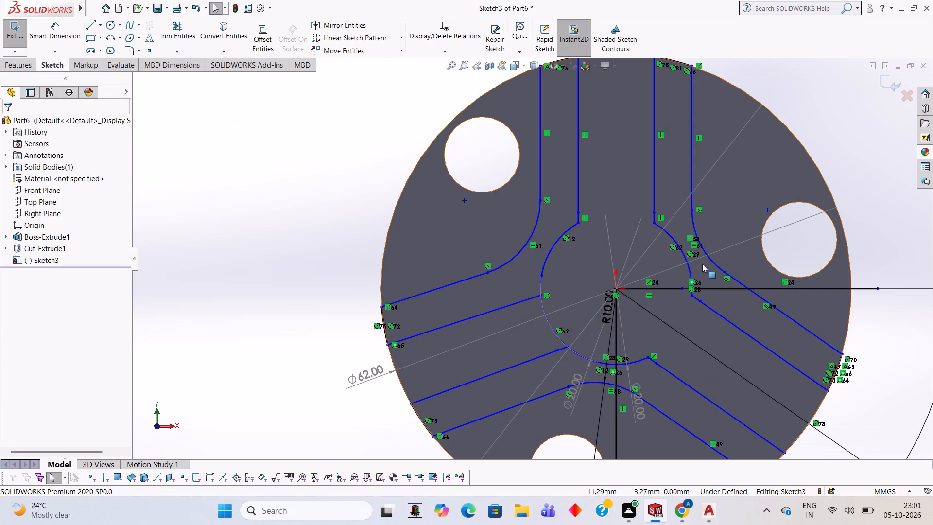
{"action": "left_click", "coordinate": [714, 286]}
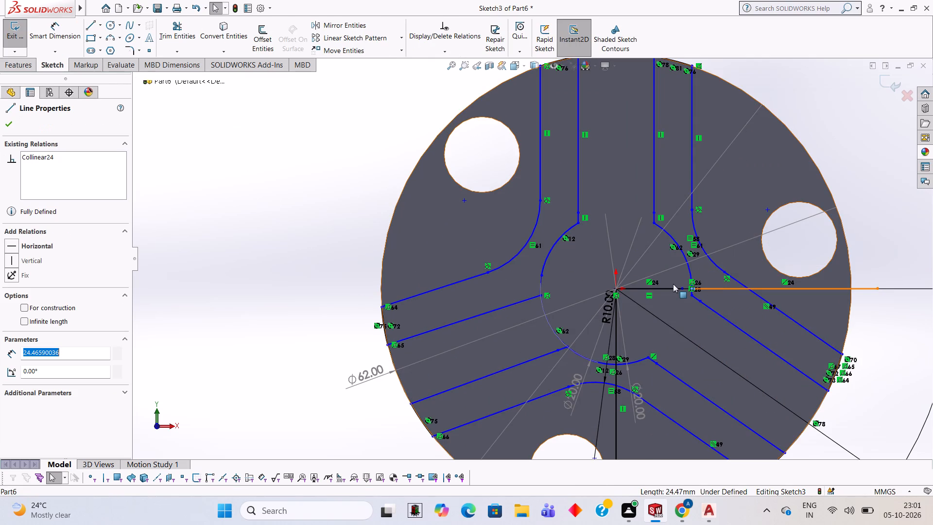
{"action": "left_click", "coordinate": [671, 289]}
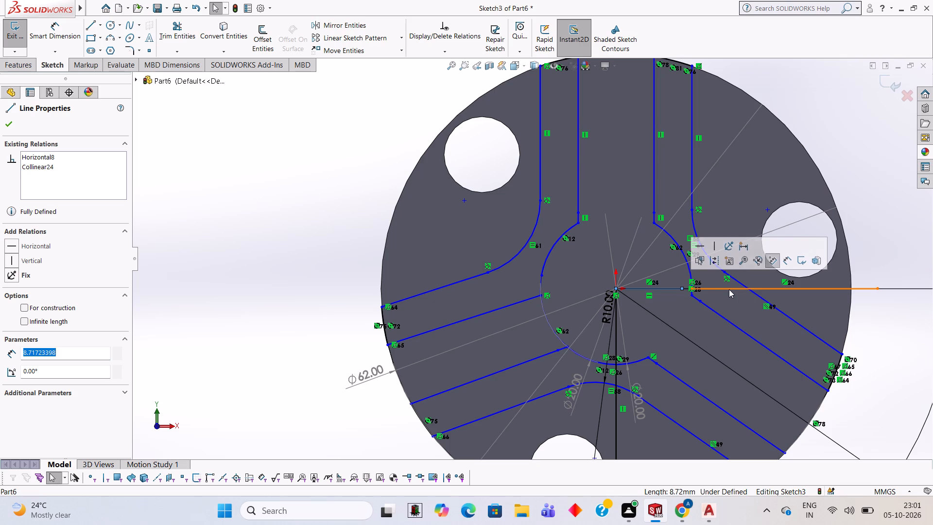
{"action": "left_click", "coordinate": [729, 289]}
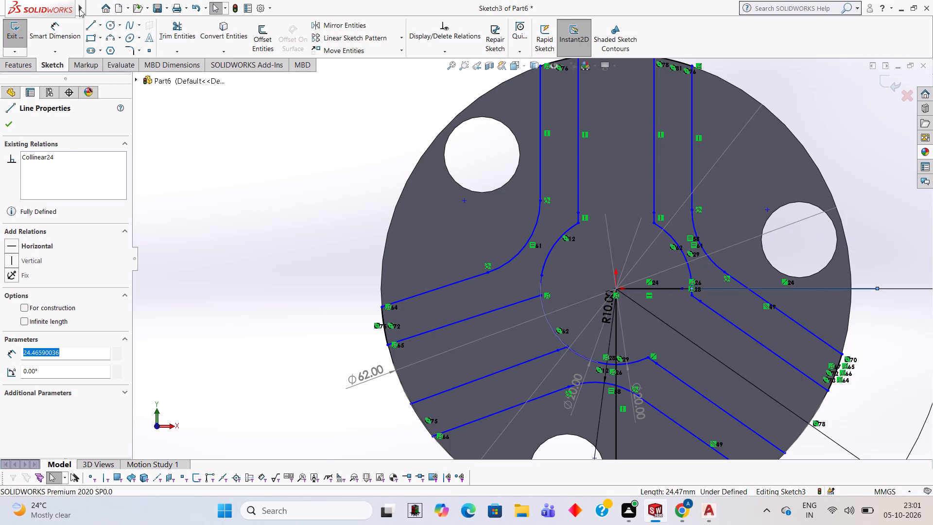
{"action": "left_click", "coordinate": [320, 86]}
{"action": "left_click", "coordinate": [169, 41]}
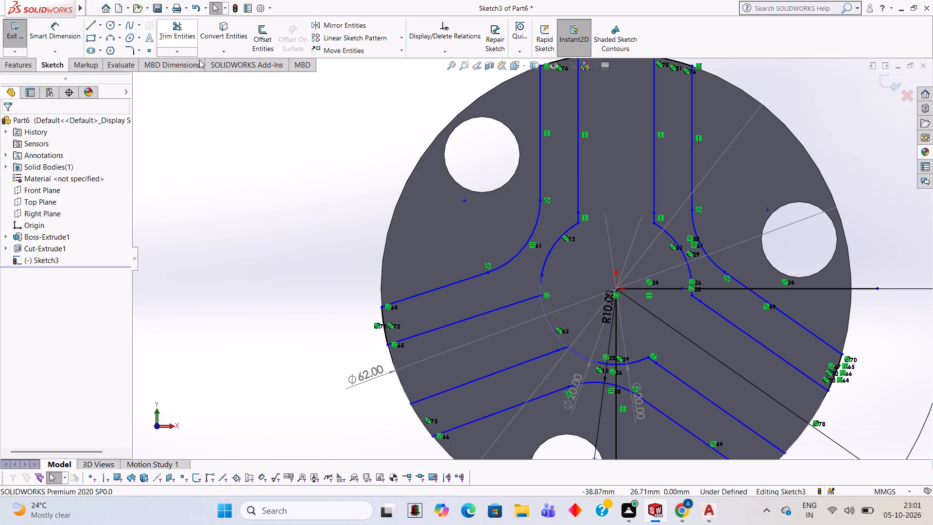
{"action": "left_click", "coordinate": [661, 291]}
{"action": "left_click", "coordinate": [724, 289]}
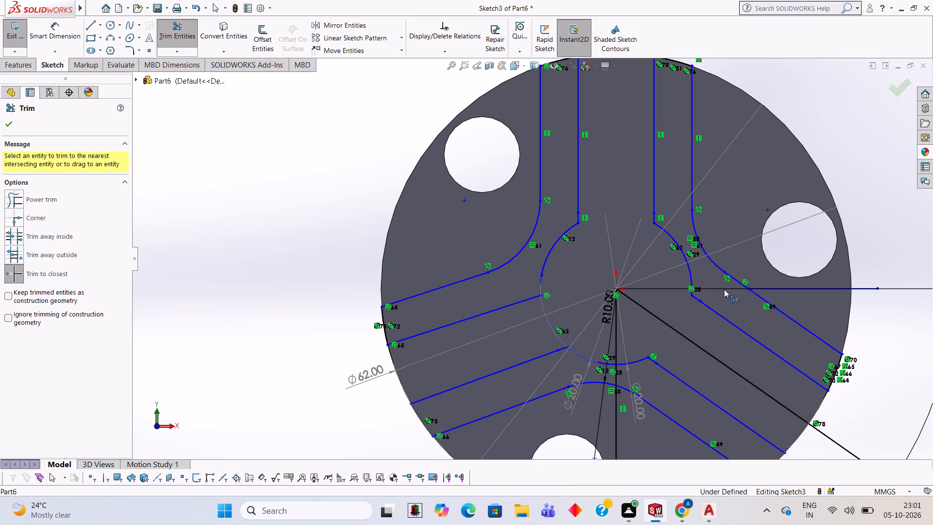
{"action": "left_click", "coordinate": [785, 286]}
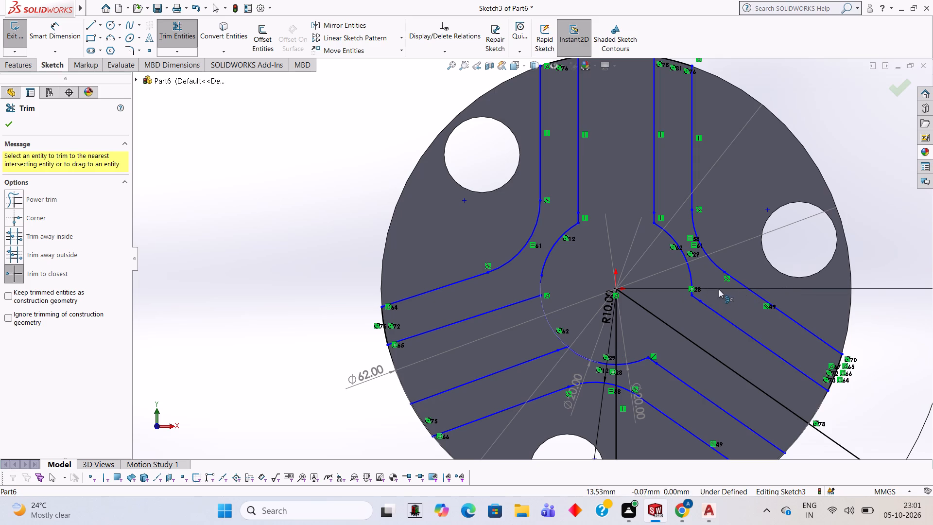
{"action": "left_click", "coordinate": [718, 286]}
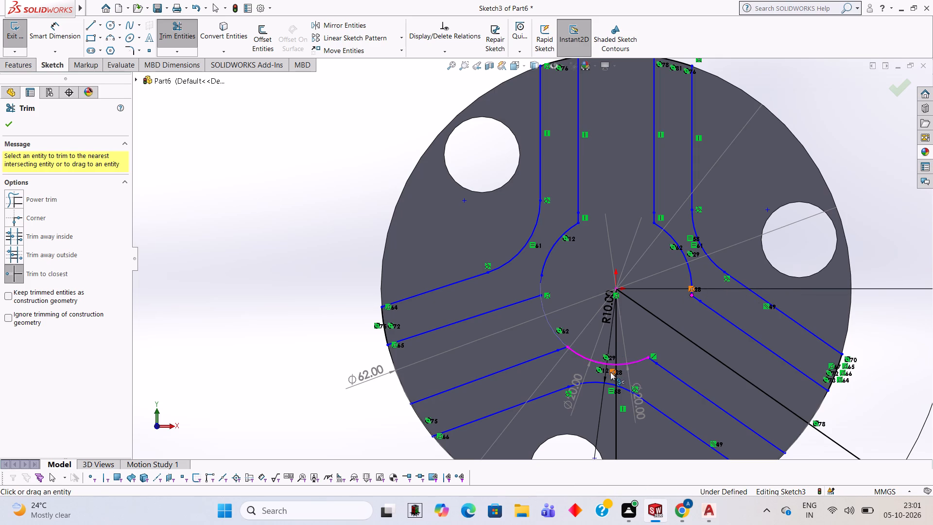
Trim away the vertical line's segments below the origin, across the lower band and down to the disc's rim.
{"action": "scroll", "coordinate": [610, 372], "scroll_direction": "down", "scroll_amount": 4}
{"action": "left_click", "coordinate": [606, 364]}
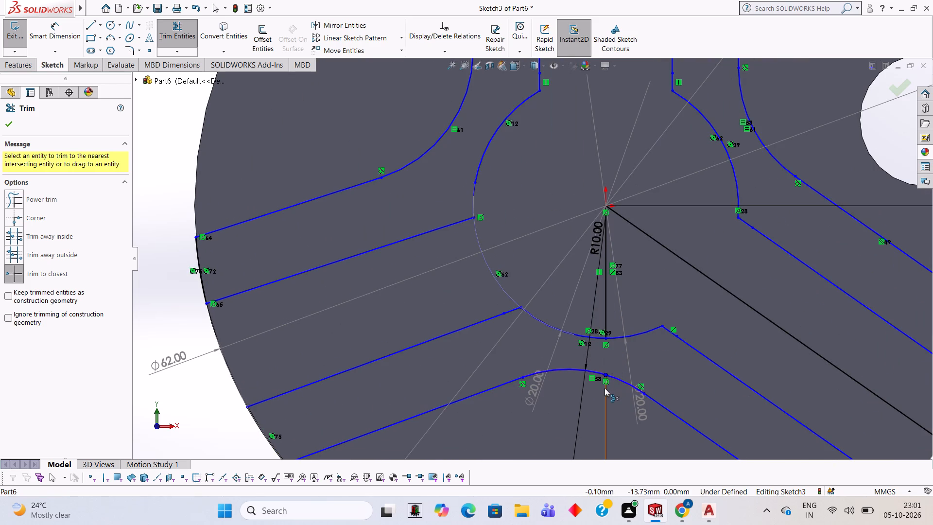
{"action": "left_click", "coordinate": [605, 388]}
{"action": "left_click", "coordinate": [608, 313]}
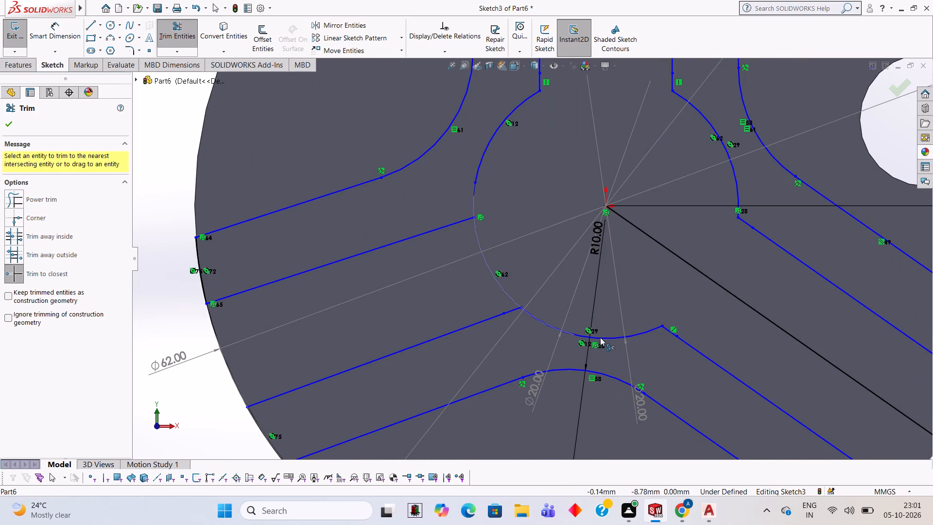
Trim away the 35° angled line from the origin, both inside the disc and beyond its rim.
{"action": "scroll", "coordinate": [624, 331], "scroll_direction": "up", "scroll_amount": 2}
{"action": "left_click", "coordinate": [668, 279]}
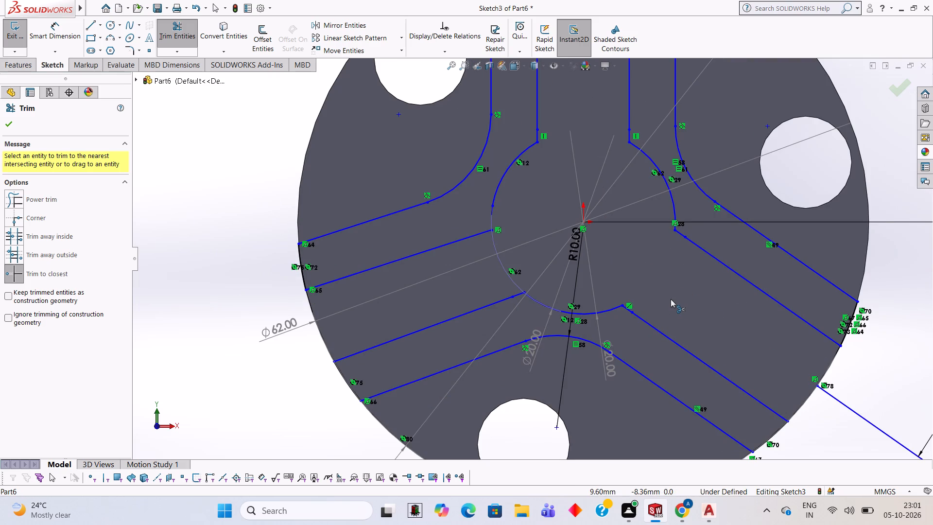
{"action": "left_click", "coordinate": [844, 403]}
{"action": "scroll", "coordinate": [654, 244], "scroll_direction": "up", "scroll_amount": 3}
{"action": "scroll", "coordinate": [567, 278], "scroll_direction": "down", "scroll_amount": 1}
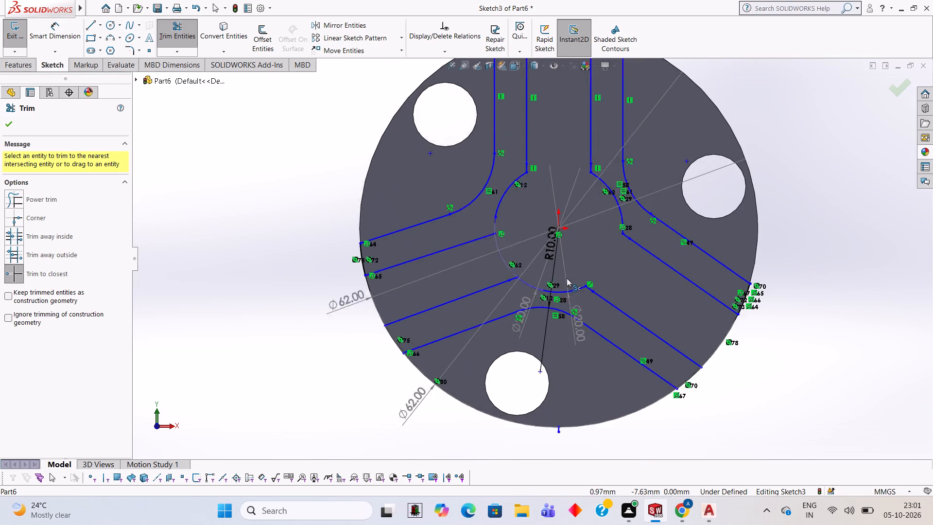
{"action": "scroll", "coordinate": [567, 278], "scroll_direction": "down", "scroll_amount": 2}
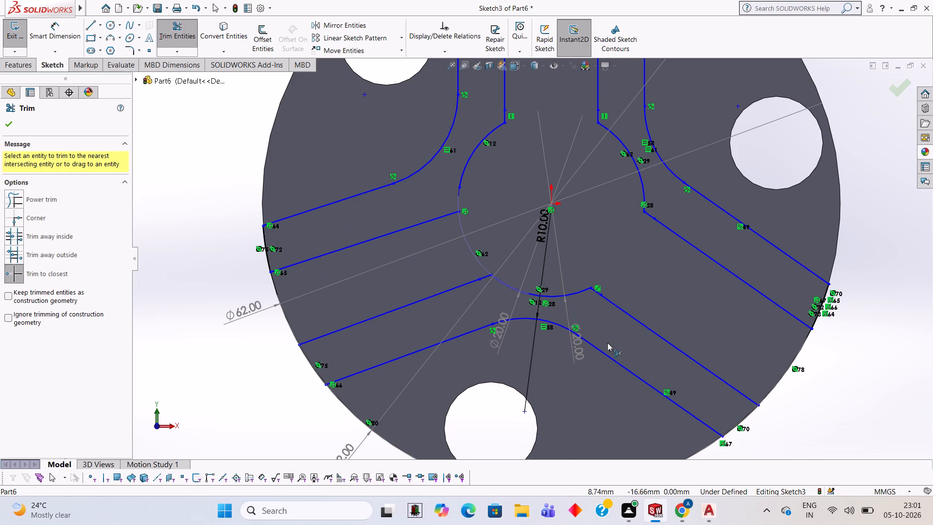
Start a Blind boss extrude of the three bent band regions bordering the slots, with a depth of 20 mm.
{"action": "left_click", "coordinate": [22, 70]}
{"action": "left_click", "coordinate": [23, 49]}
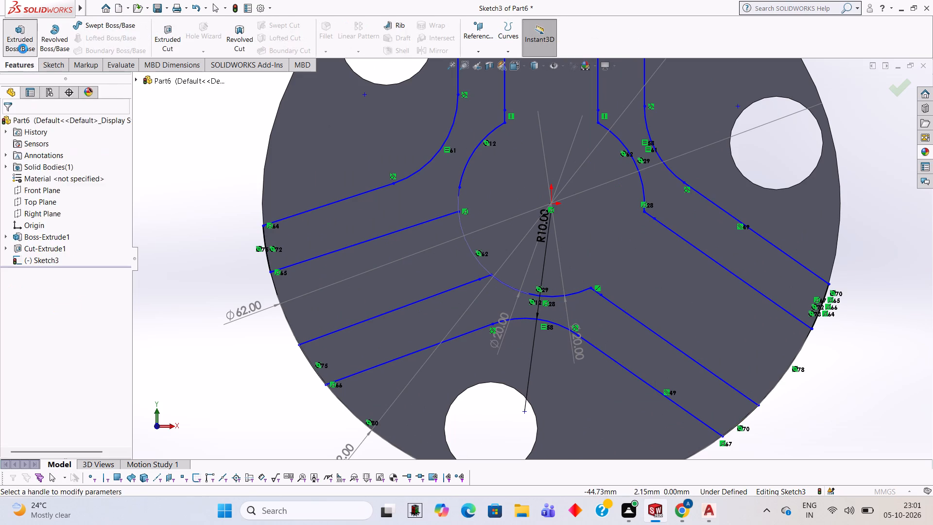
{"action": "left_click", "coordinate": [400, 200]}
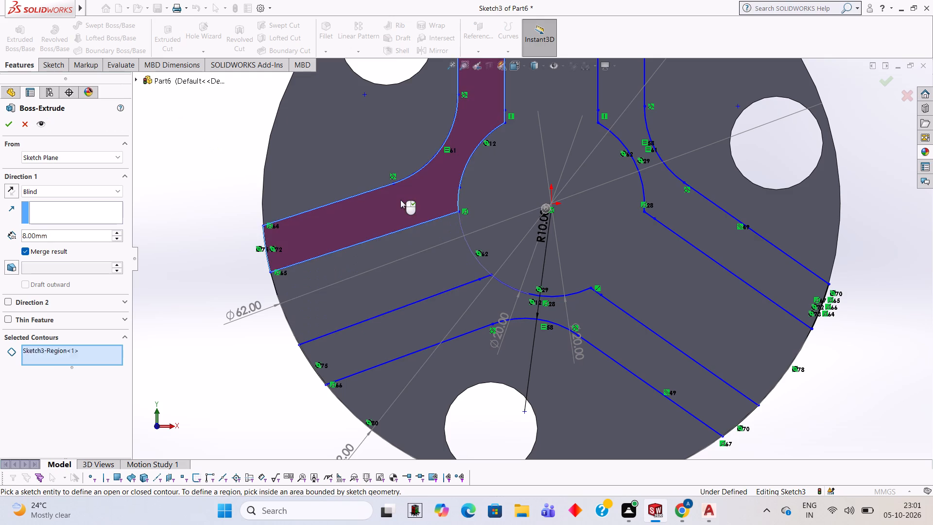
{"action": "left_click", "coordinate": [453, 323]}
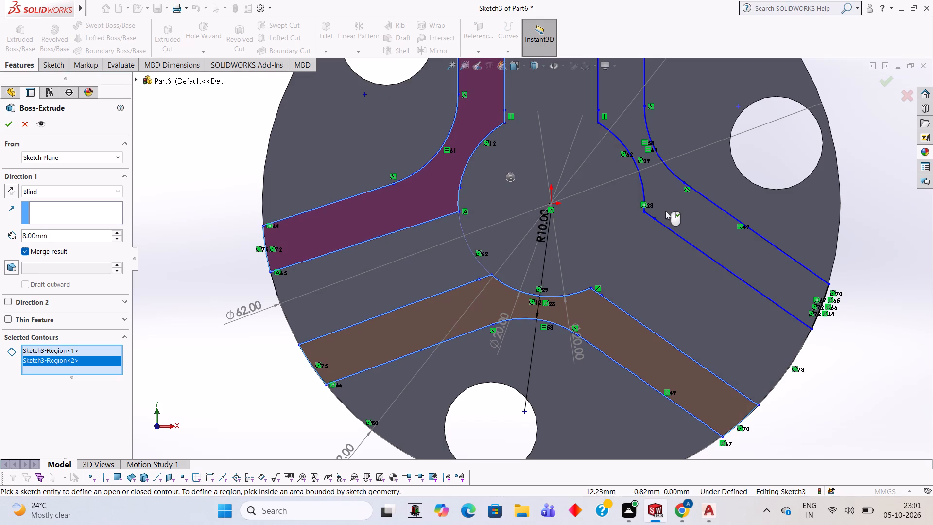
{"action": "left_click", "coordinate": [665, 211]}
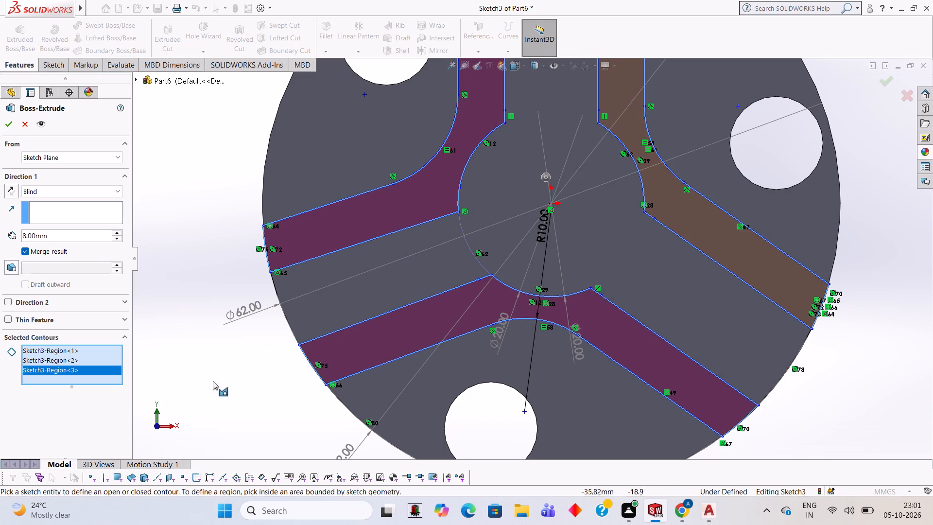
{"action": "middle_click_drag", "start_coordinate": [196, 334], "coordinate": [208, 200]}
{"action": "left_click", "coordinate": [65, 239]}
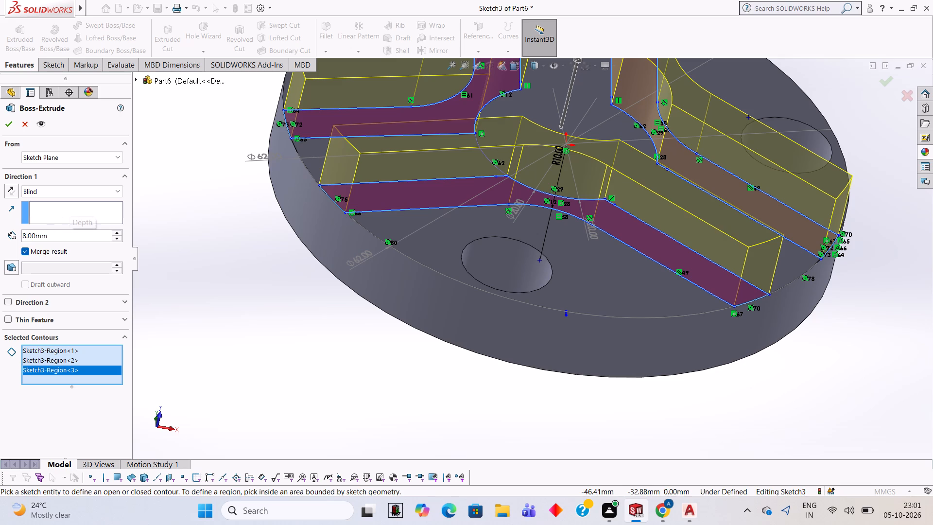
{"action": "key", "text": "BackSpace"}
{"action": "key", "text": "BackSpace"}
{"action": "key", "text": "BackSpace"}
{"action": "key", "text": "BackSpace"}
{"action": "key", "text": "BackSpace"}
{"action": "key", "text": "BackSpace"}
{"action": "key", "text": "BackSpace"}
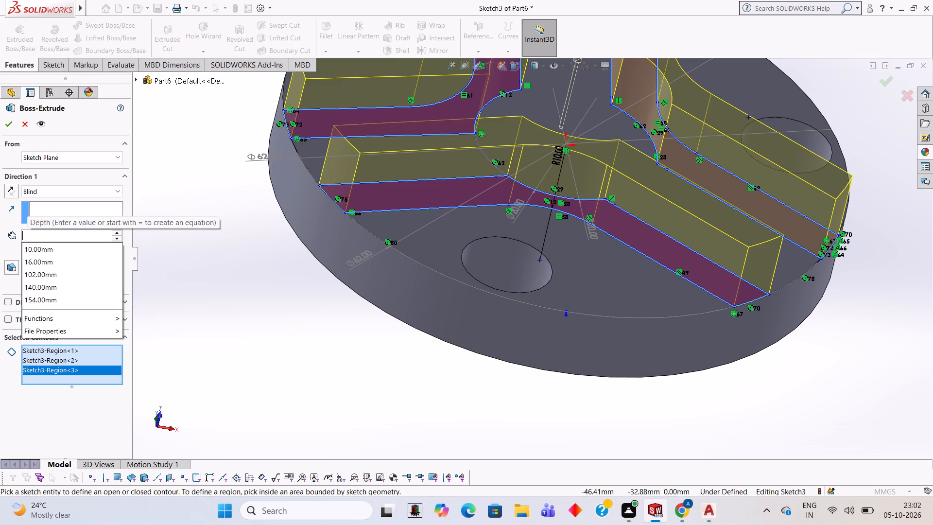
{"action": "type", "text": "20"}
{"action": "key", "text": "Return"}
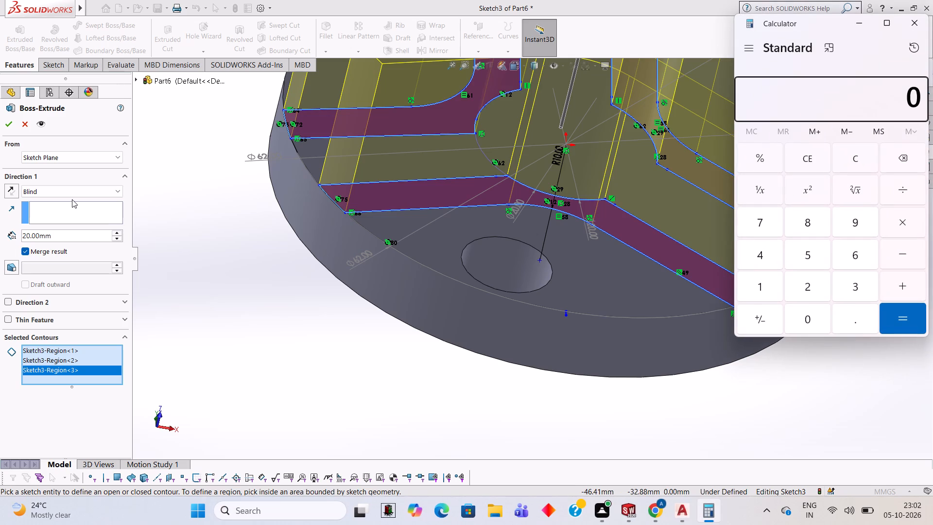
Calculate 32 − 5 in Calculator, then close it and return to the part.
{"action": "key", "text": "3"}
{"action": "type", "text": "2-5"}
{"action": "key", "text": "Return"}
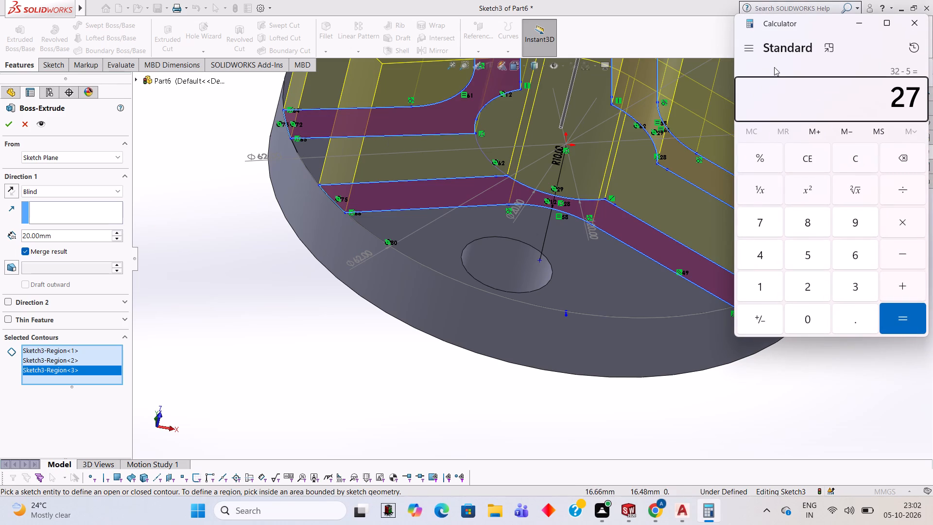
{"action": "left_click", "coordinate": [910, 23]}
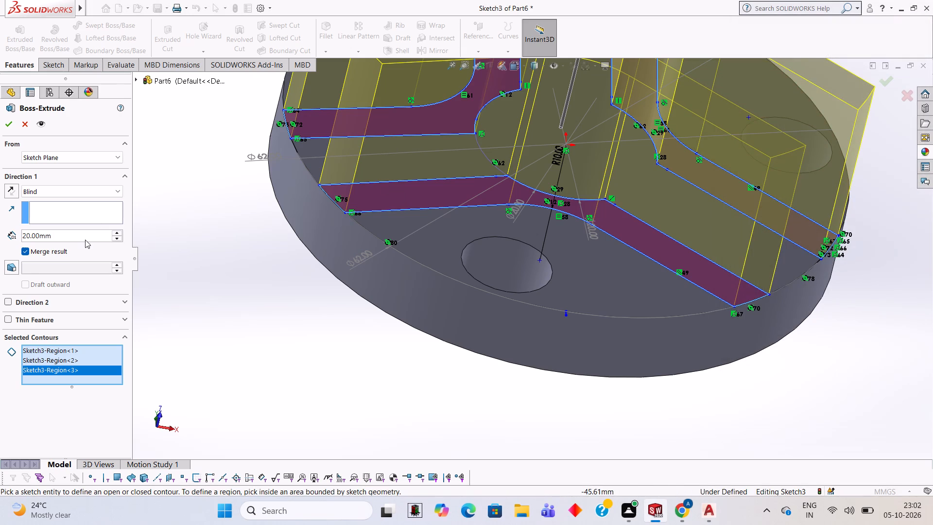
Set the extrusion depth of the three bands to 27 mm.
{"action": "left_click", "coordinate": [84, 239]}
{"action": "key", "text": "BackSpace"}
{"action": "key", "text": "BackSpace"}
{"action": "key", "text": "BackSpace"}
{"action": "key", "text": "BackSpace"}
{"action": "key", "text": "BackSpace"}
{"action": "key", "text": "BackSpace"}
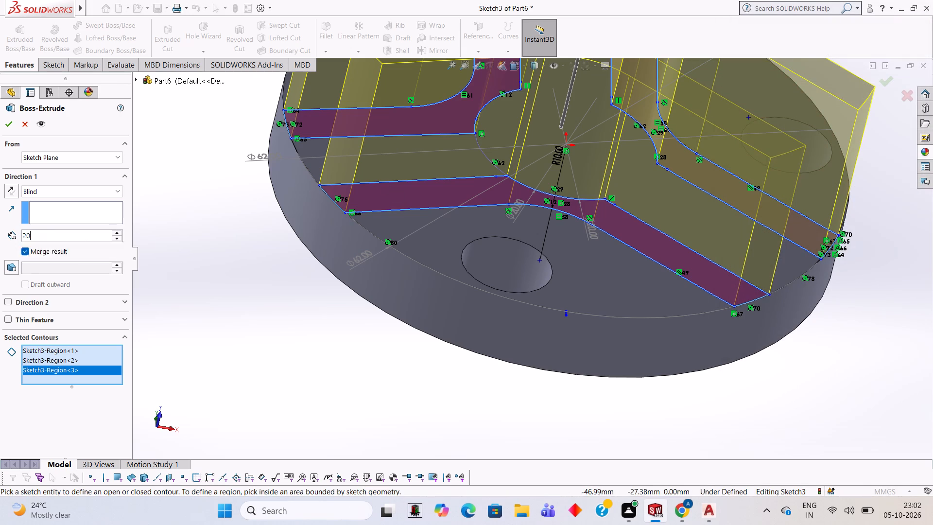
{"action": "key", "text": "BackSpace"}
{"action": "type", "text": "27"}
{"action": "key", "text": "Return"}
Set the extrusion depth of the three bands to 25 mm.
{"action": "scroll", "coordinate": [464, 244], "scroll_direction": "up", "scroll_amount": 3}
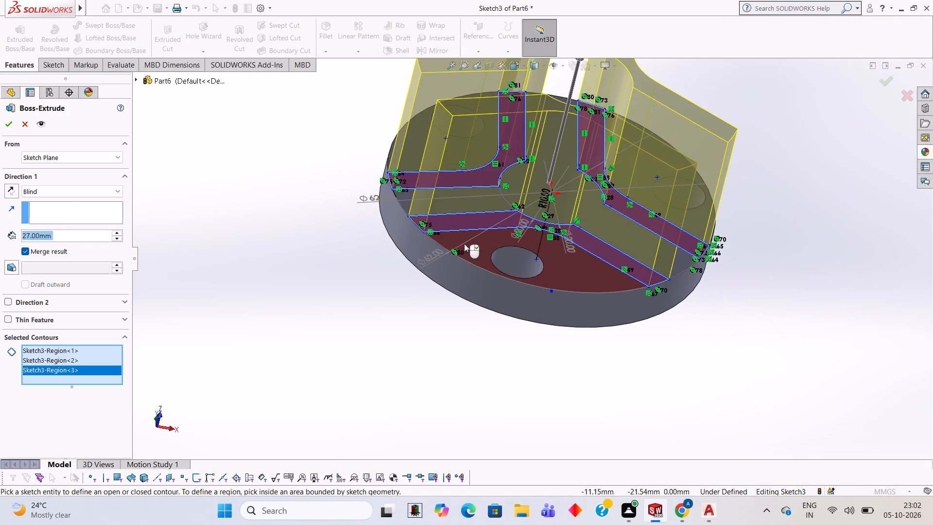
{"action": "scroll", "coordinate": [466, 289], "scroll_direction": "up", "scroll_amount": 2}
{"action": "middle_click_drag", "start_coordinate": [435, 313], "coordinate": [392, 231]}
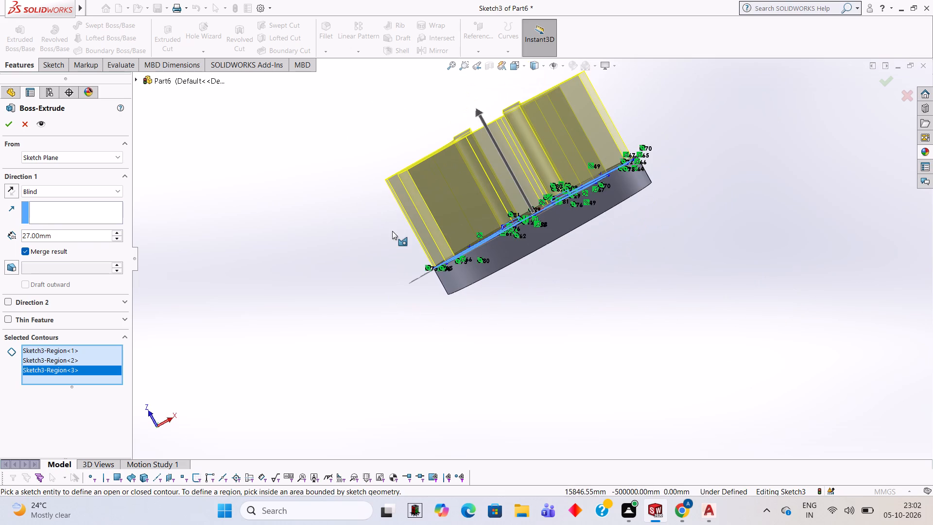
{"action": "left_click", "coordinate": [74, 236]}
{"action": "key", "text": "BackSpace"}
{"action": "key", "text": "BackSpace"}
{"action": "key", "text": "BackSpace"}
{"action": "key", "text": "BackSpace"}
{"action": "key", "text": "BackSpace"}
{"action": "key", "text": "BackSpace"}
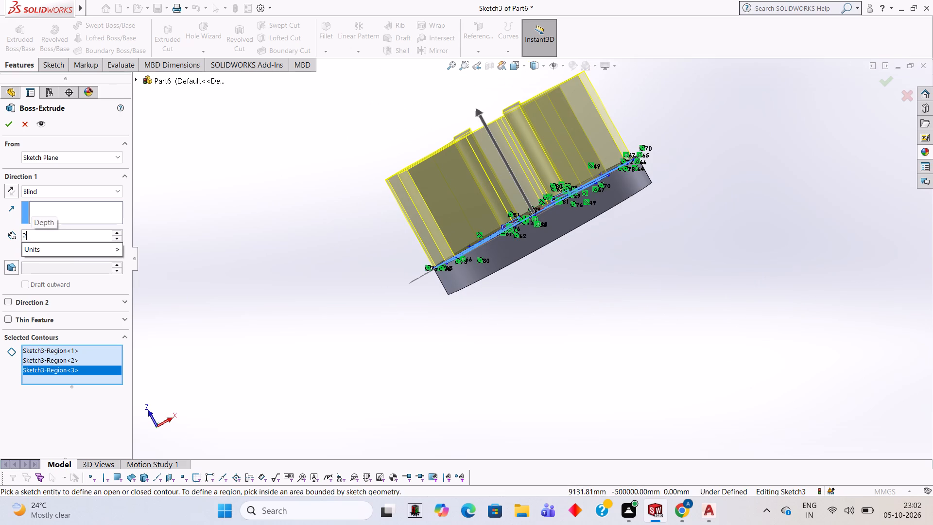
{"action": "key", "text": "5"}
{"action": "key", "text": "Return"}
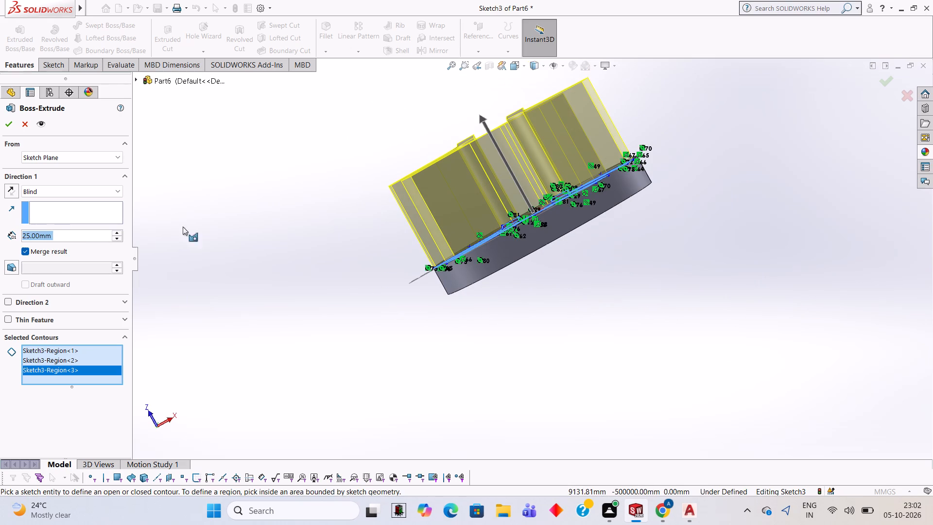
Set the extrusion depth of the three bands to 20 mm and finish the boss extrude.
{"action": "middle_click_drag", "start_coordinate": [234, 227], "coordinate": [273, 297]}
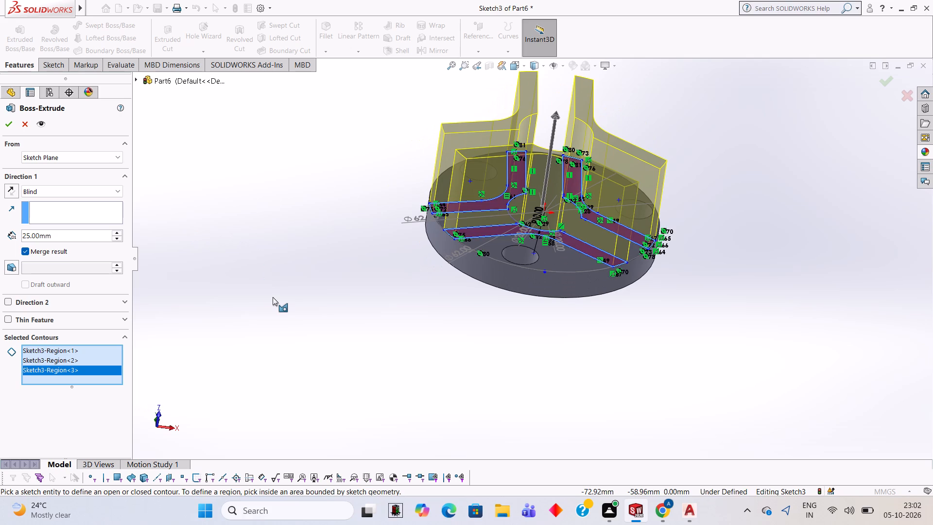
{"action": "middle_click_drag", "start_coordinate": [373, 190], "coordinate": [348, 162]}
{"action": "middle_click_drag", "start_coordinate": [361, 270], "coordinate": [366, 230]}
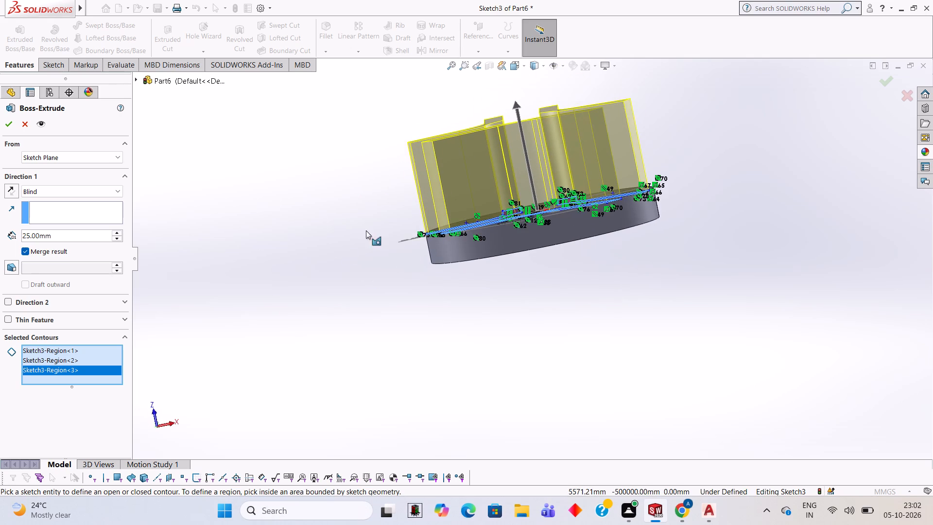
{"action": "middle_click_drag", "start_coordinate": [351, 192], "coordinate": [354, 232]}
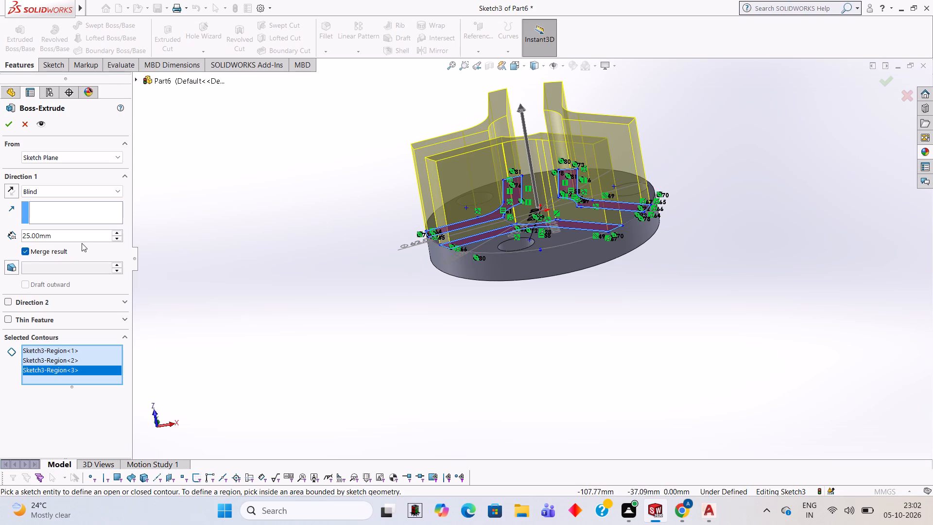
{"action": "left_click", "coordinate": [73, 238]}
{"action": "key", "text": "BackSpace"}
{"action": "key", "text": "BackSpace"}
{"action": "key", "text": "BackSpace"}
{"action": "key", "text": "BackSpace"}
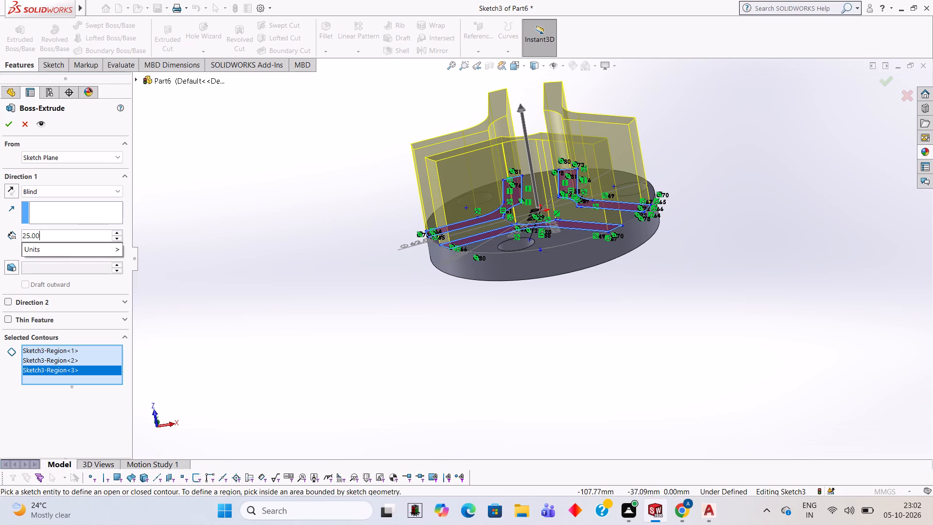
{"action": "key", "text": "BackSpace"}
{"action": "key", "text": "BackSpace"}
{"action": "key", "text": "BackSpace"}
{"action": "key", "text": "BackSpace"}
{"action": "key", "text": "BackSpace"}
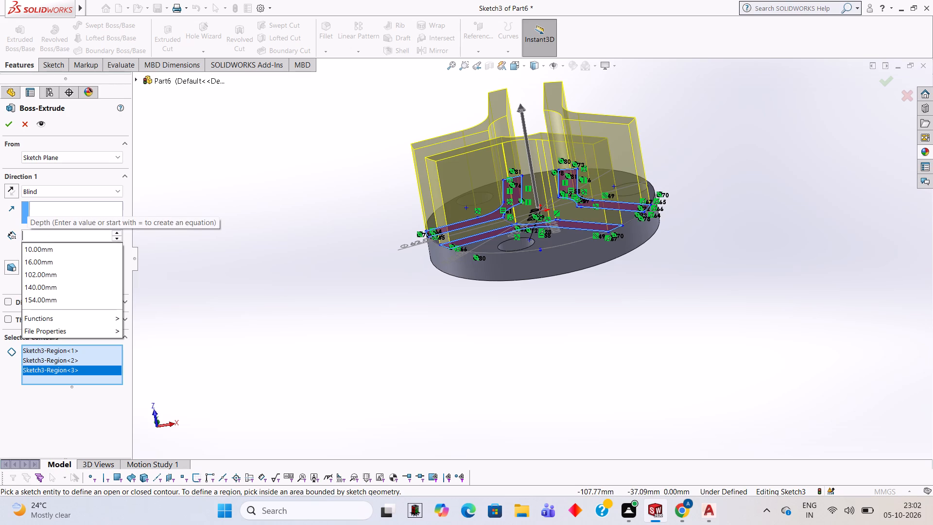
{"action": "type", "text": "20"}
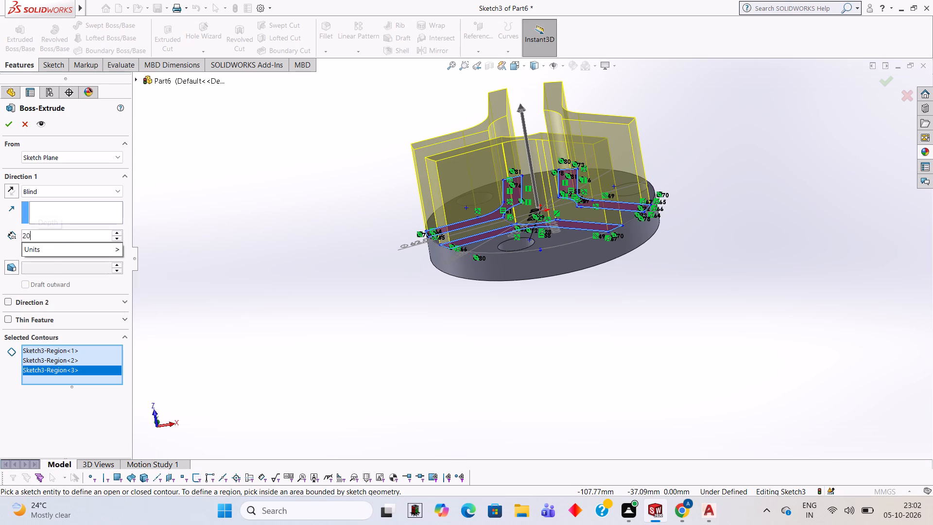
{"action": "key", "text": "Return"}
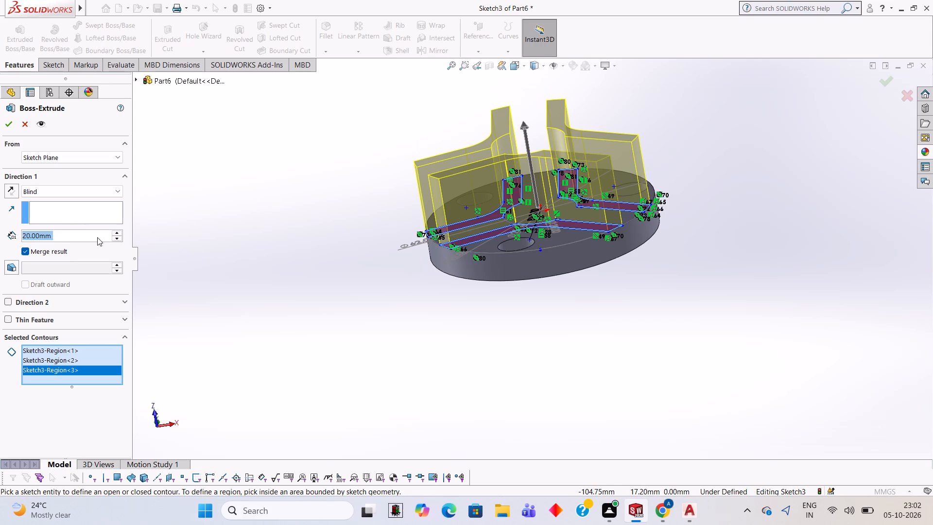
{"action": "left_click", "coordinate": [4, 126]}
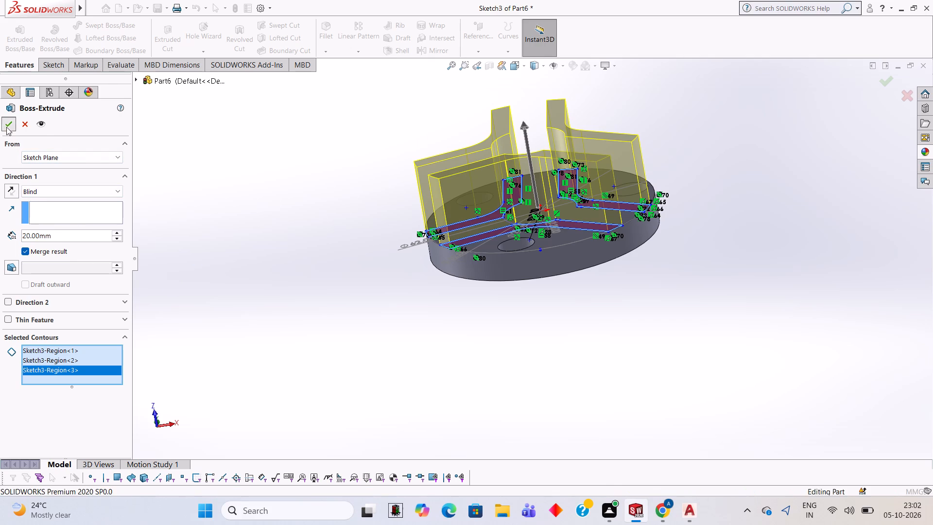
Inspect the extruded bands and the three slots on the disc from several angles.
{"action": "left_click", "coordinate": [268, 233]}
{"action": "middle_click_drag", "start_coordinate": [274, 236], "coordinate": [295, 418]}
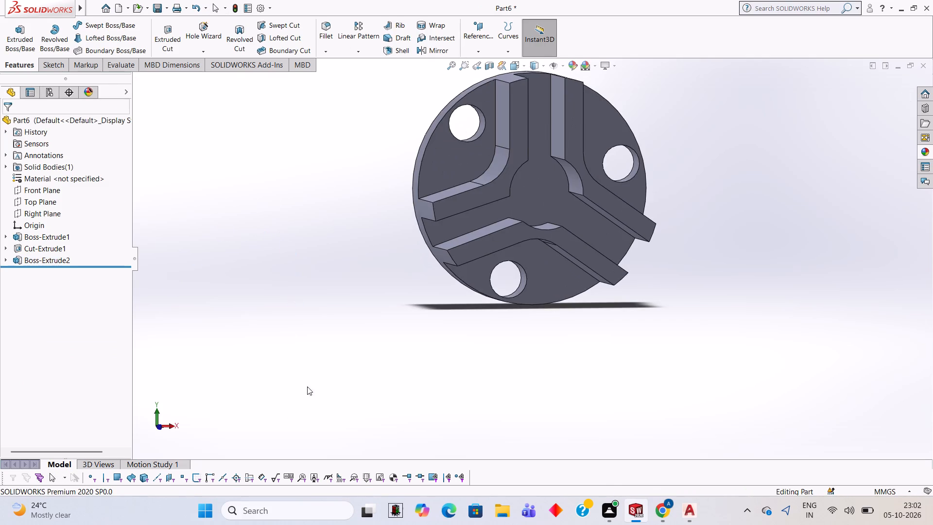
{"action": "middle_click_drag", "start_coordinate": [391, 228], "coordinate": [379, 219]}
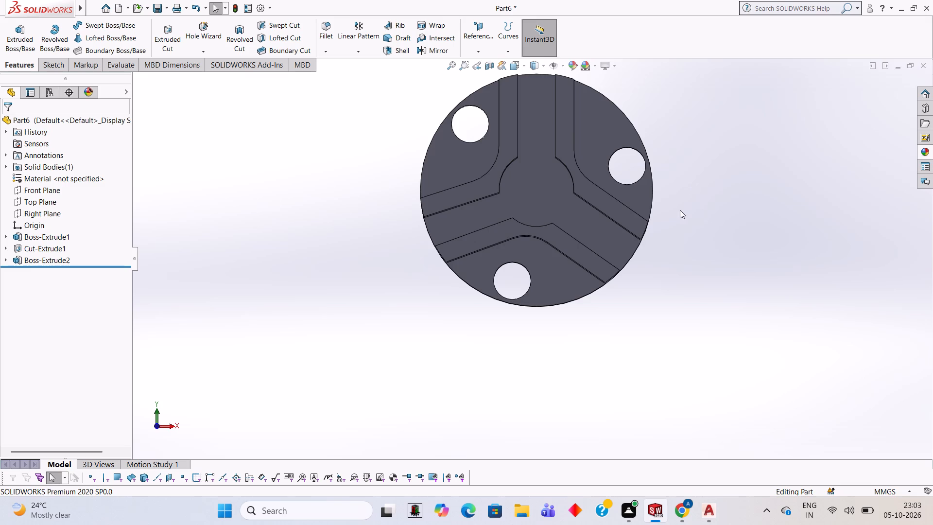
{"action": "middle_click_drag", "start_coordinate": [695, 220], "coordinate": [691, 136]}
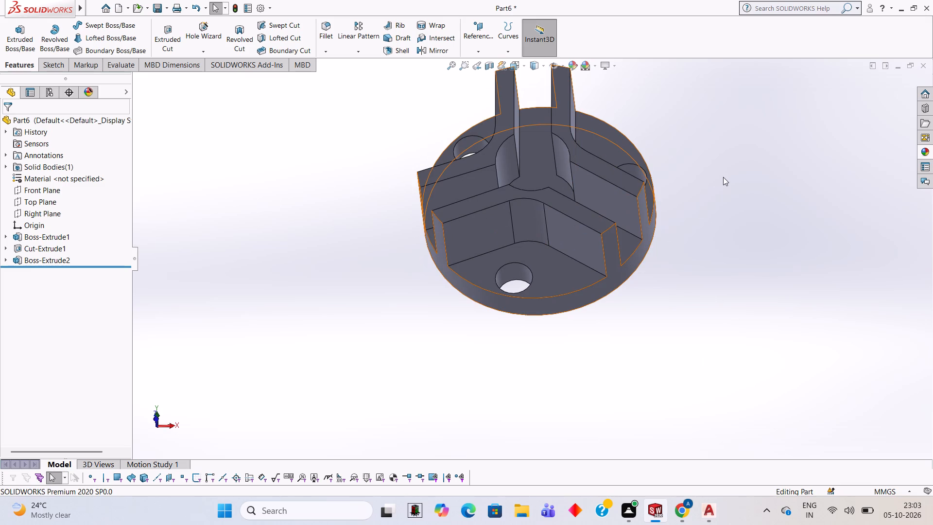
{"action": "middle_click_drag", "start_coordinate": [733, 122], "coordinate": [734, 209]}
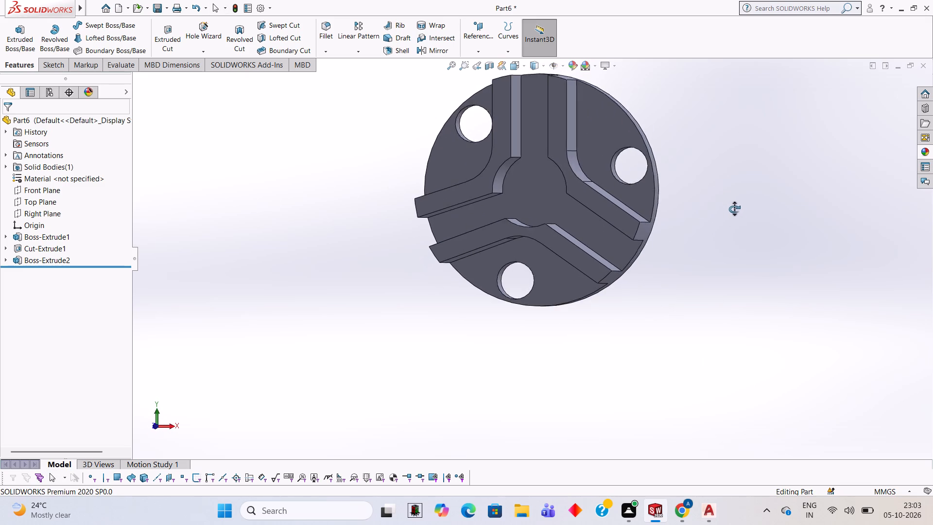
{"action": "middle_click_drag", "start_coordinate": [734, 209], "coordinate": [741, 208]}
{"action": "middle_click_drag", "start_coordinate": [721, 205], "coordinate": [695, 205]}
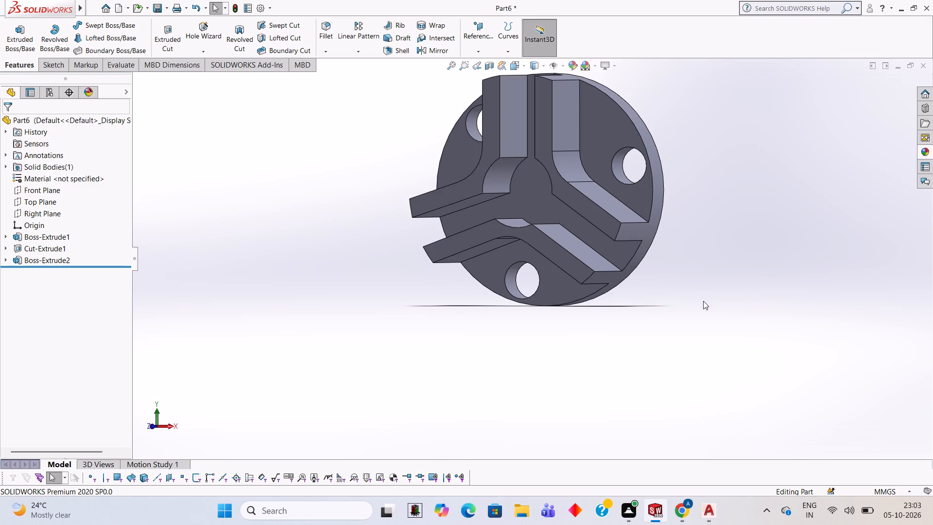
Sketch a 3 mm vertical line down from the upper outer corner of the lower band's right arm, on its outward side face.
{"action": "middle_click_drag", "start_coordinate": [712, 288], "coordinate": [740, 160]}
{"action": "left_click", "coordinate": [587, 216]}
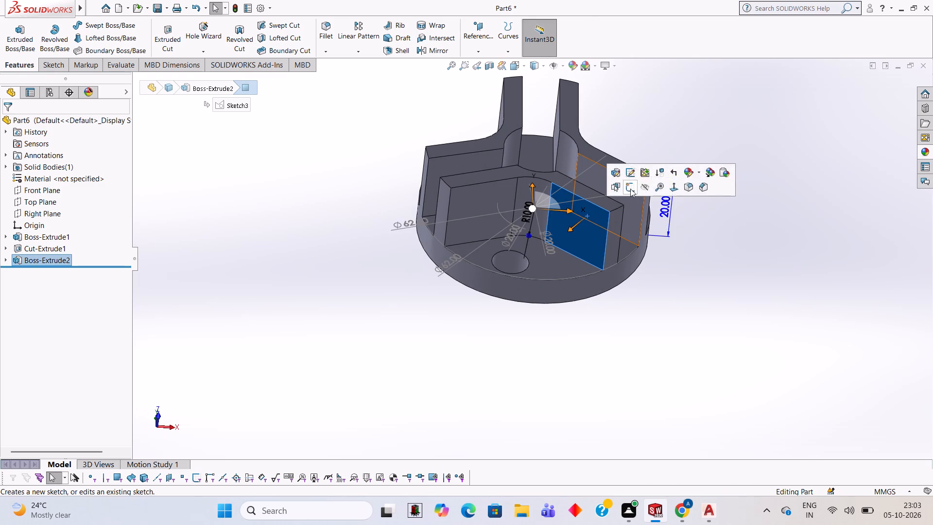
{"action": "left_click", "coordinate": [630, 189]}
{"action": "key", "text": "ctrl+8"}
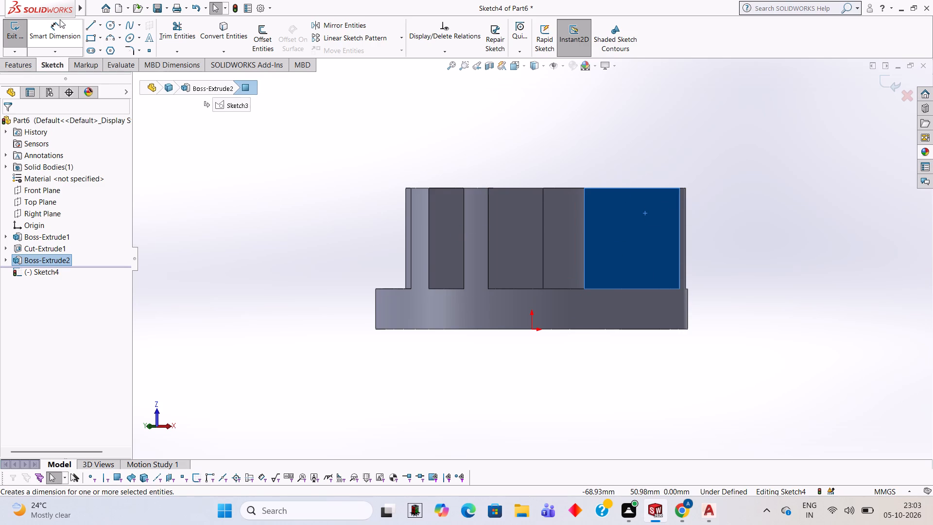
{"action": "left_click", "coordinate": [89, 25]}
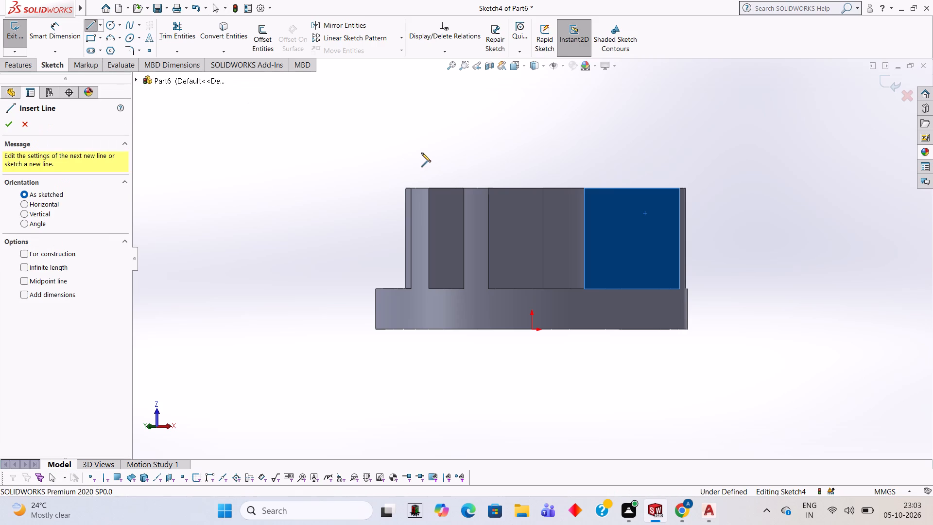
{"action": "left_click", "coordinate": [678, 189]}
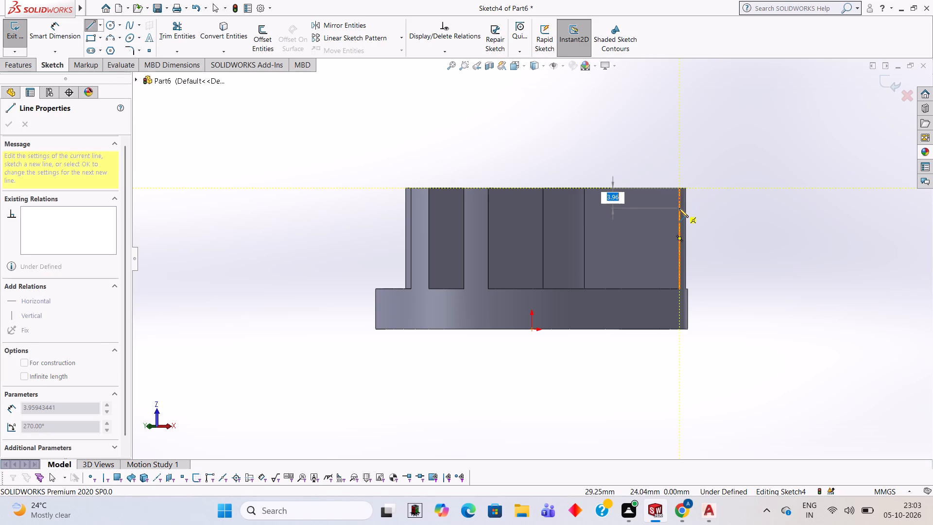
{"action": "key", "text": "3"}
{"action": "key", "text": "Return"}
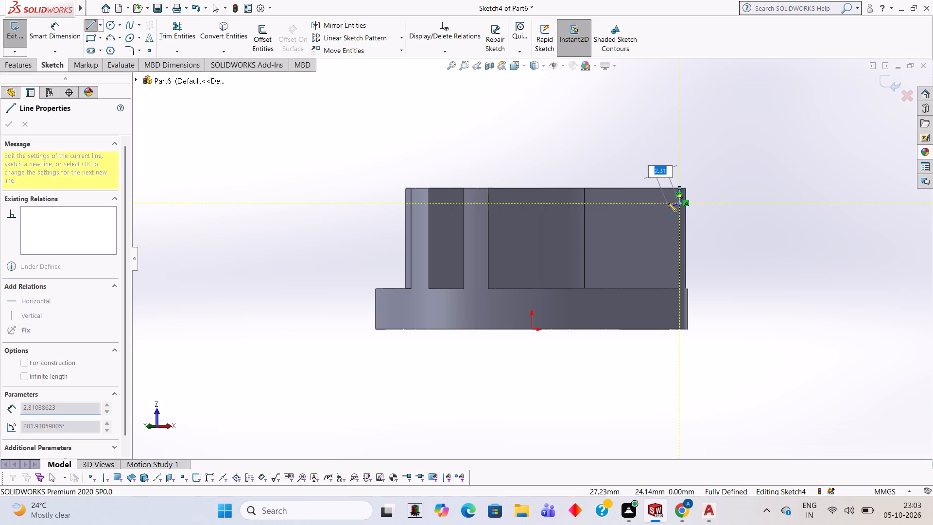
{"action": "key", "text": "Escape"}
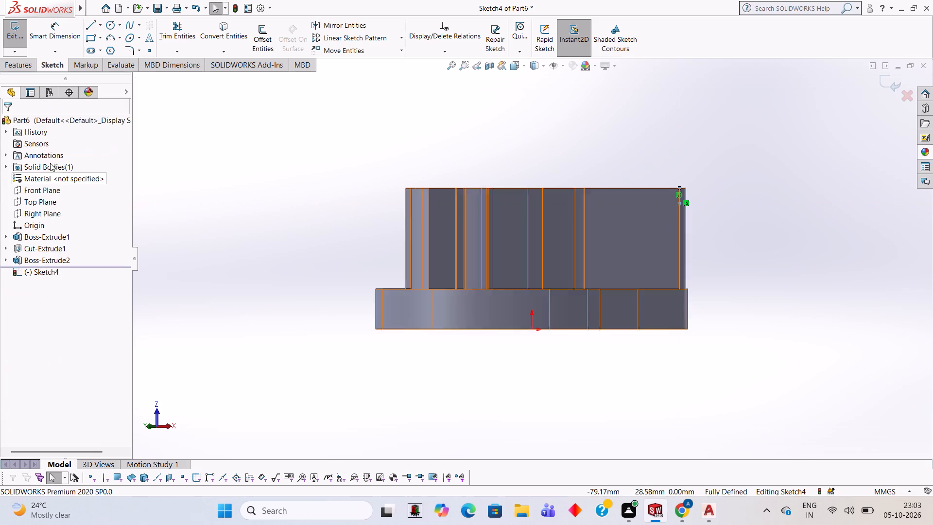
{"action": "left_click", "coordinate": [247, 86]}
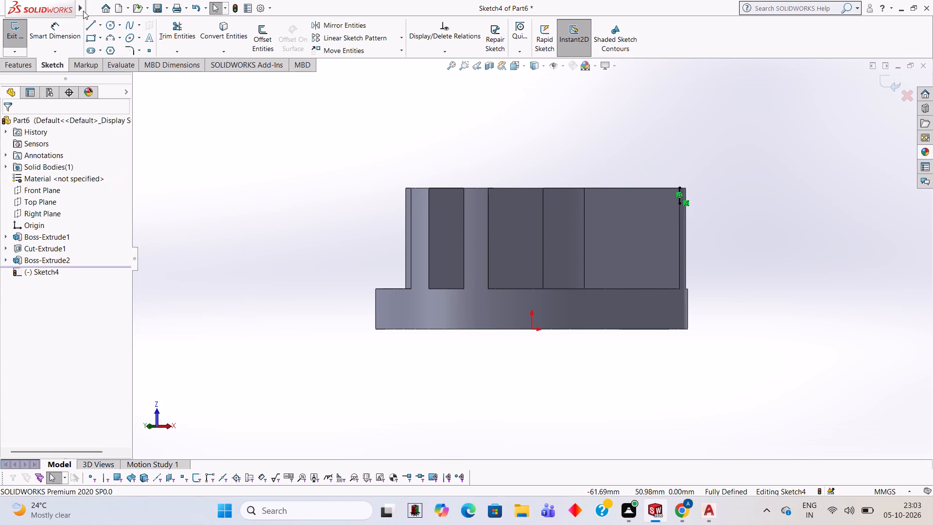
Sketch a 3 mm horizontal line inward from the same upper corner and close the triangle with a diagonal to the vertical line's lower end.
{"action": "left_click", "coordinate": [94, 26]}
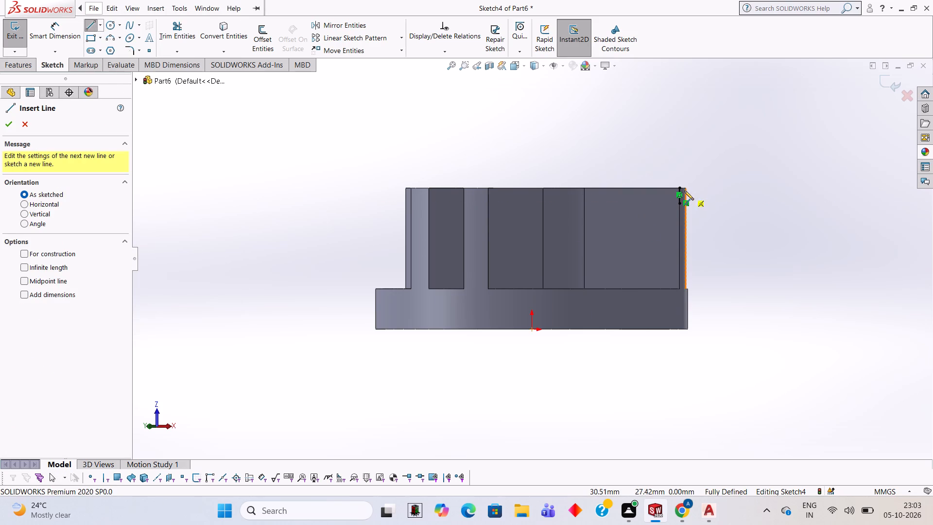
{"action": "left_click", "coordinate": [679, 188]}
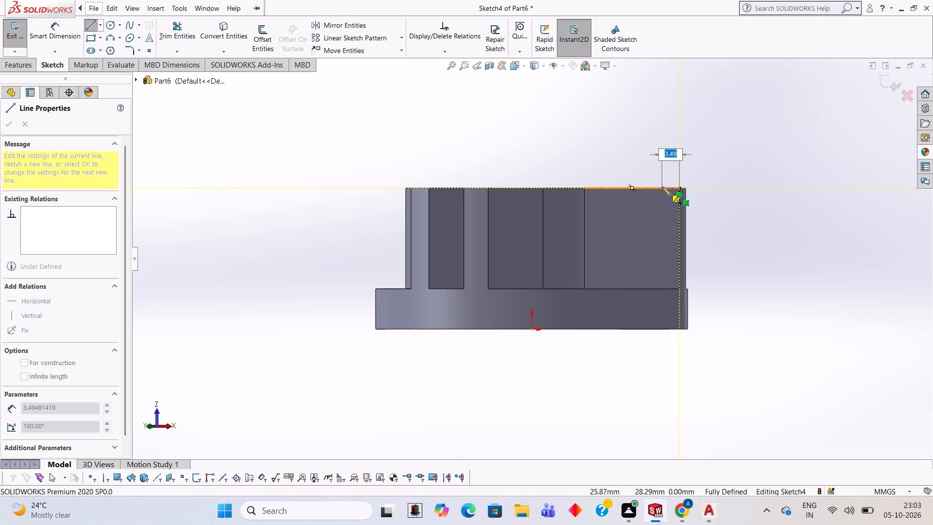
{"action": "key", "text": "3"}
{"action": "key", "text": "Return"}
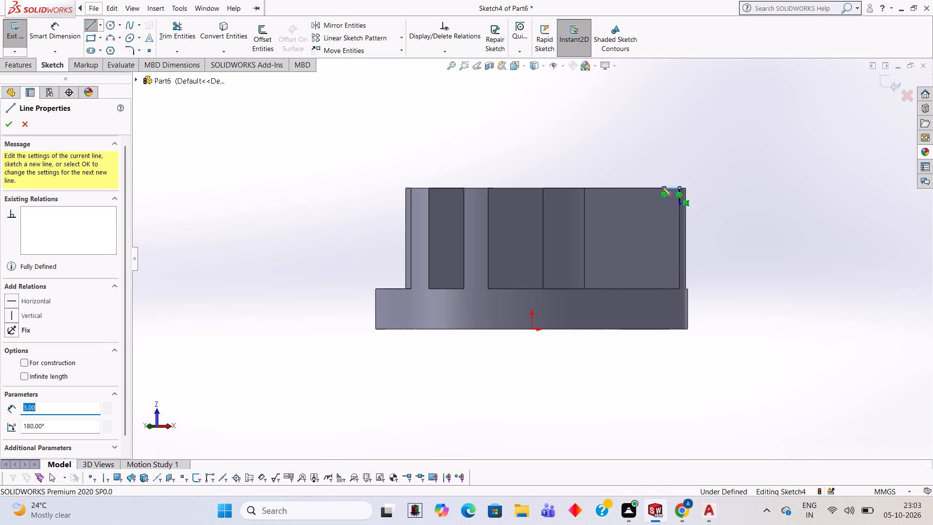
{"action": "left_click", "coordinate": [679, 203]}
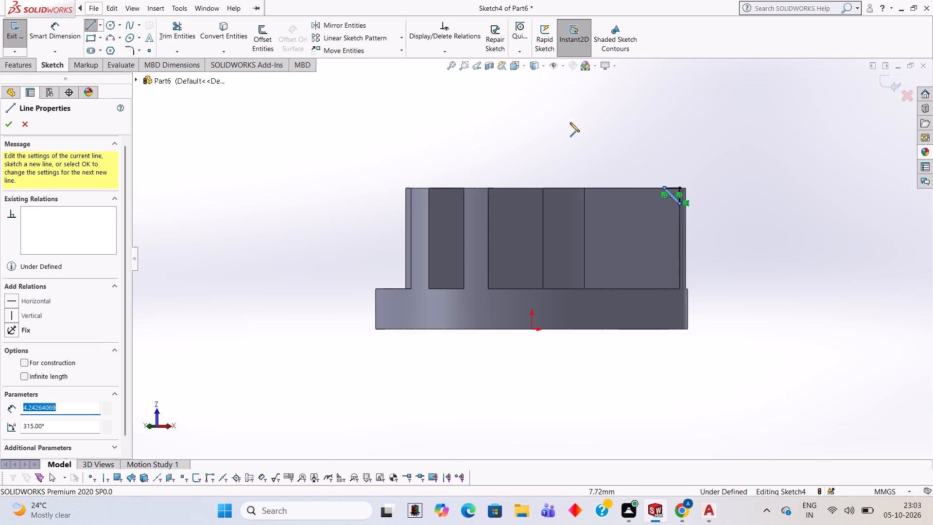
{"action": "key", "text": "Escape"}
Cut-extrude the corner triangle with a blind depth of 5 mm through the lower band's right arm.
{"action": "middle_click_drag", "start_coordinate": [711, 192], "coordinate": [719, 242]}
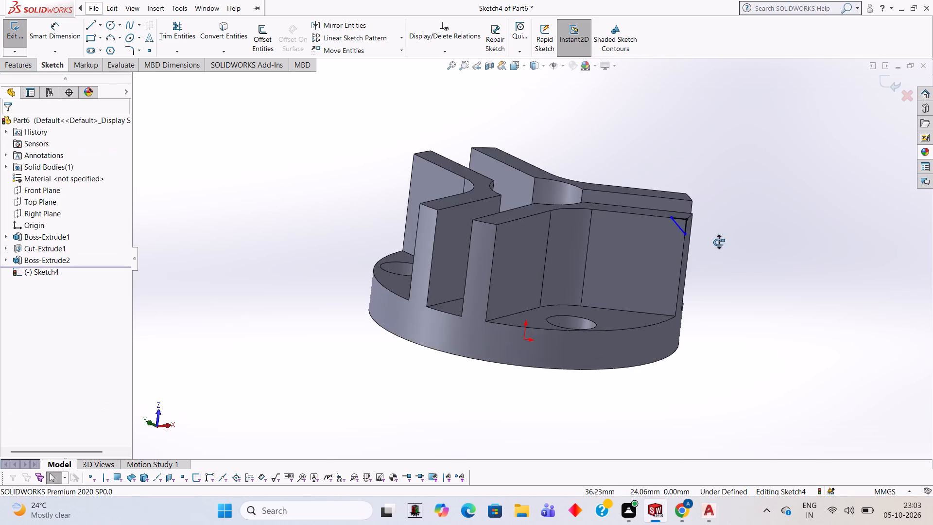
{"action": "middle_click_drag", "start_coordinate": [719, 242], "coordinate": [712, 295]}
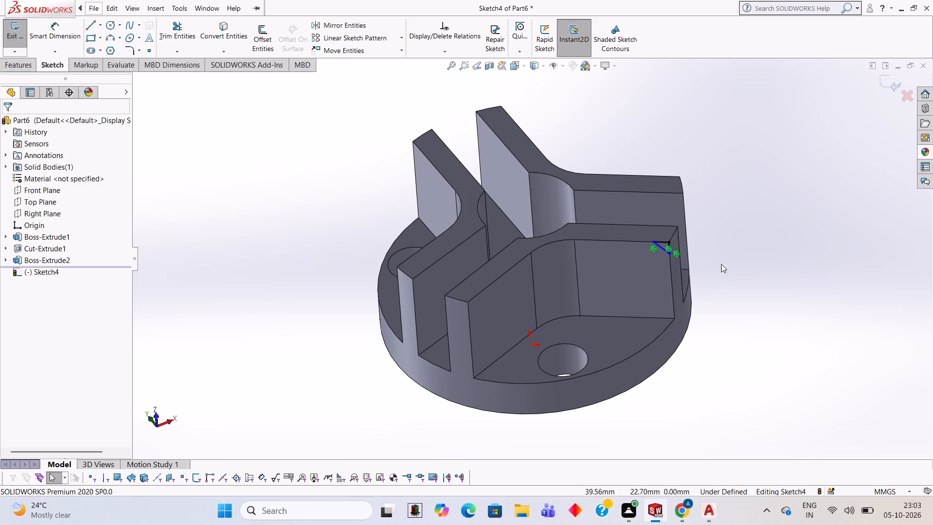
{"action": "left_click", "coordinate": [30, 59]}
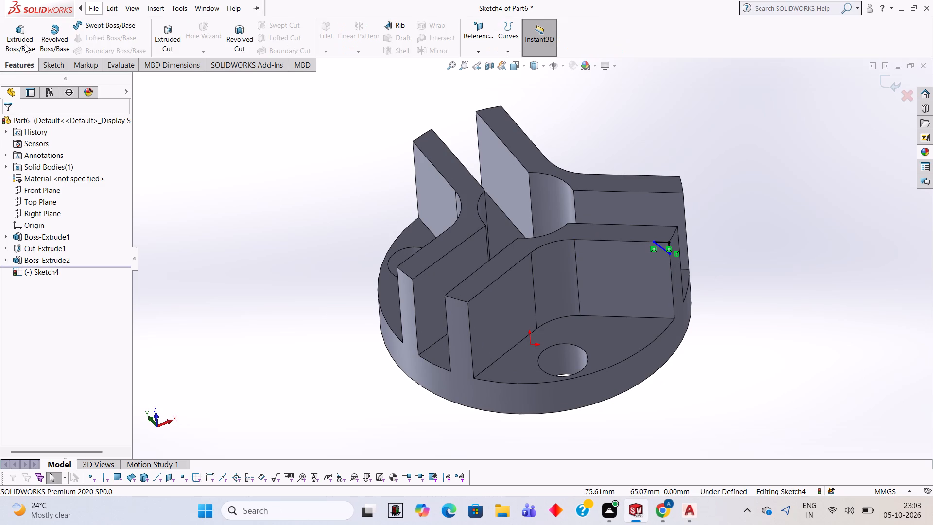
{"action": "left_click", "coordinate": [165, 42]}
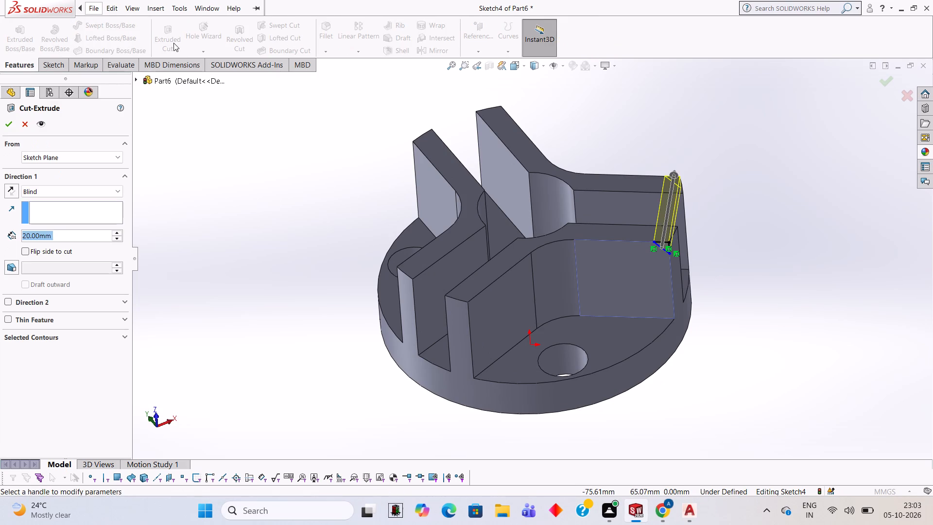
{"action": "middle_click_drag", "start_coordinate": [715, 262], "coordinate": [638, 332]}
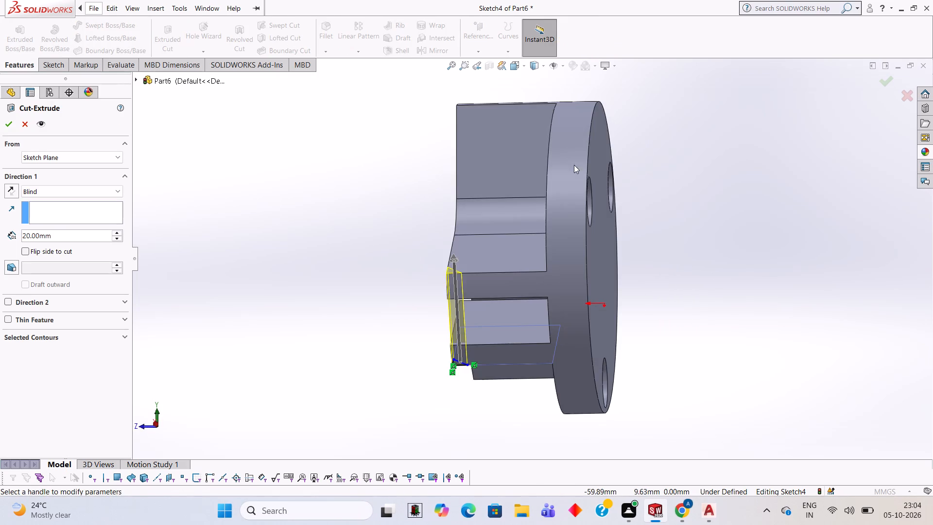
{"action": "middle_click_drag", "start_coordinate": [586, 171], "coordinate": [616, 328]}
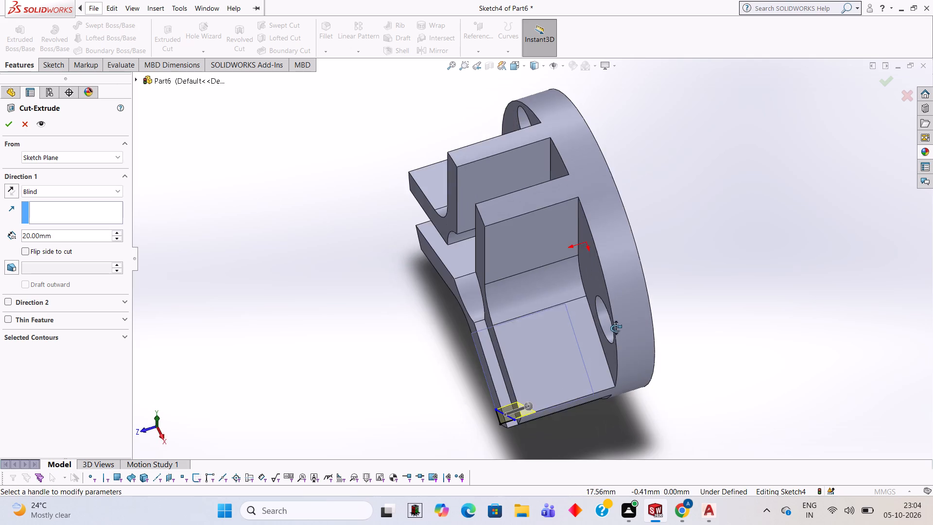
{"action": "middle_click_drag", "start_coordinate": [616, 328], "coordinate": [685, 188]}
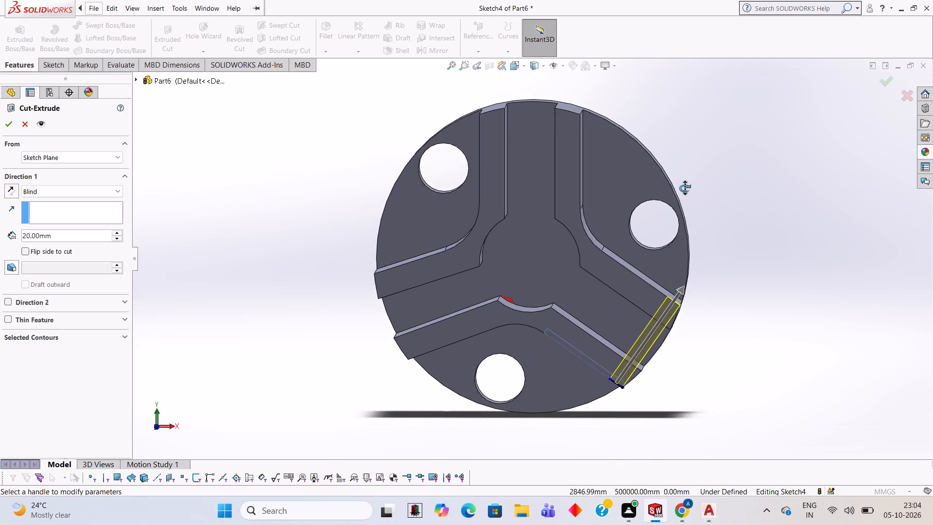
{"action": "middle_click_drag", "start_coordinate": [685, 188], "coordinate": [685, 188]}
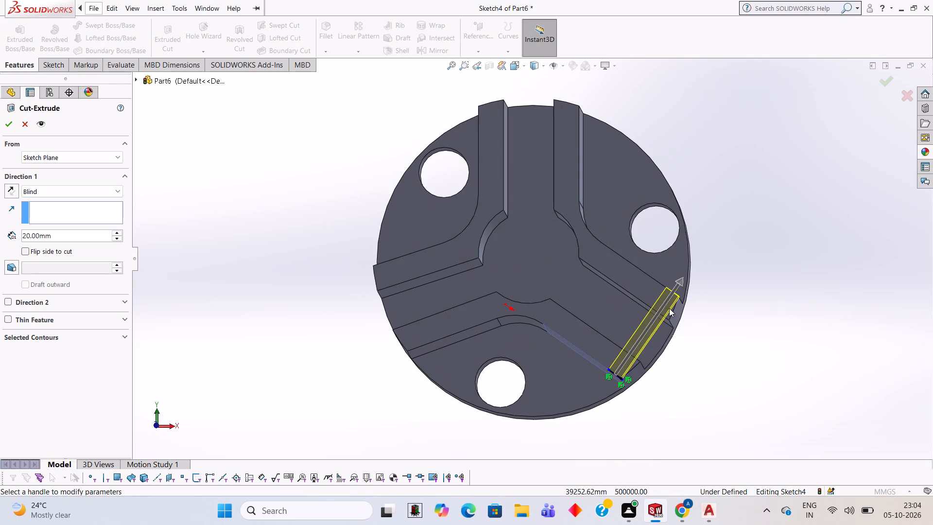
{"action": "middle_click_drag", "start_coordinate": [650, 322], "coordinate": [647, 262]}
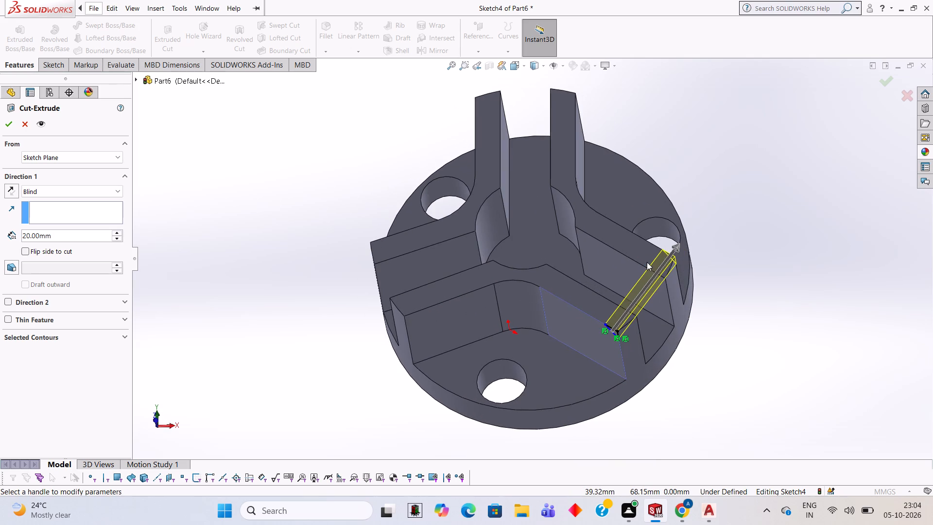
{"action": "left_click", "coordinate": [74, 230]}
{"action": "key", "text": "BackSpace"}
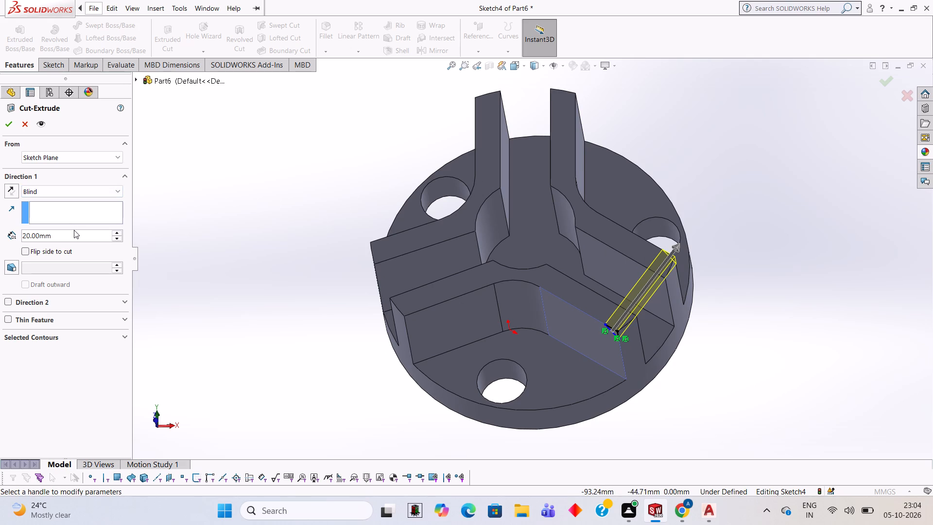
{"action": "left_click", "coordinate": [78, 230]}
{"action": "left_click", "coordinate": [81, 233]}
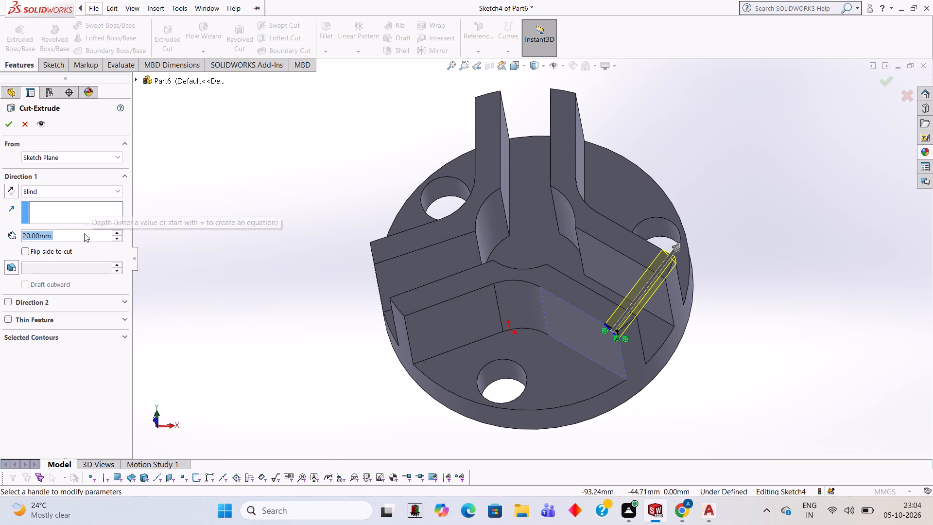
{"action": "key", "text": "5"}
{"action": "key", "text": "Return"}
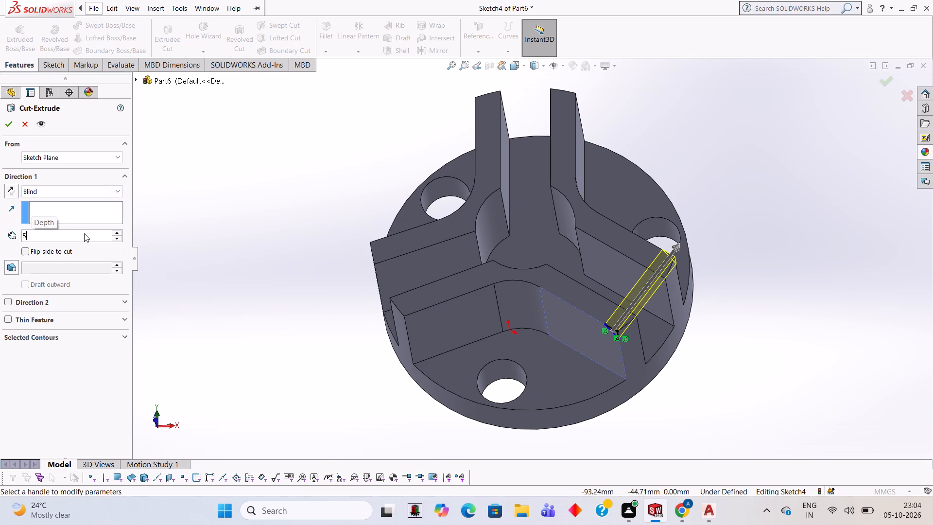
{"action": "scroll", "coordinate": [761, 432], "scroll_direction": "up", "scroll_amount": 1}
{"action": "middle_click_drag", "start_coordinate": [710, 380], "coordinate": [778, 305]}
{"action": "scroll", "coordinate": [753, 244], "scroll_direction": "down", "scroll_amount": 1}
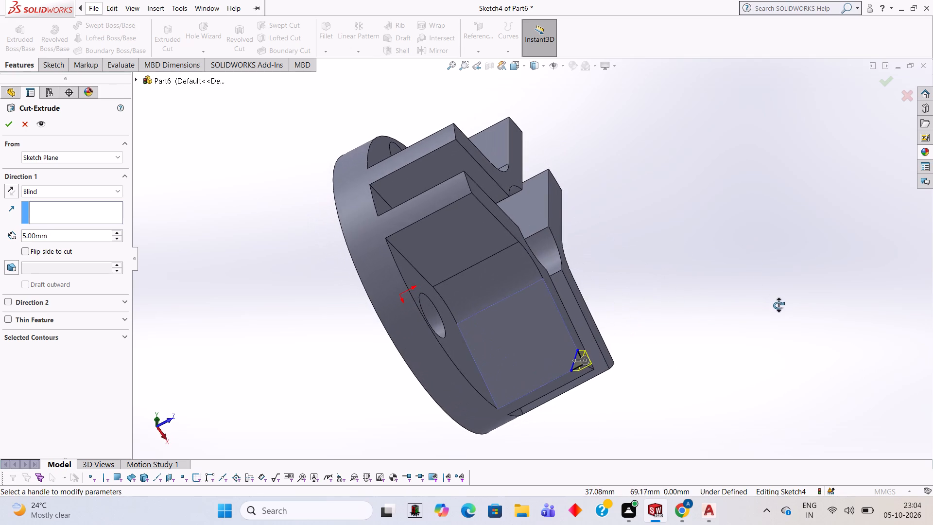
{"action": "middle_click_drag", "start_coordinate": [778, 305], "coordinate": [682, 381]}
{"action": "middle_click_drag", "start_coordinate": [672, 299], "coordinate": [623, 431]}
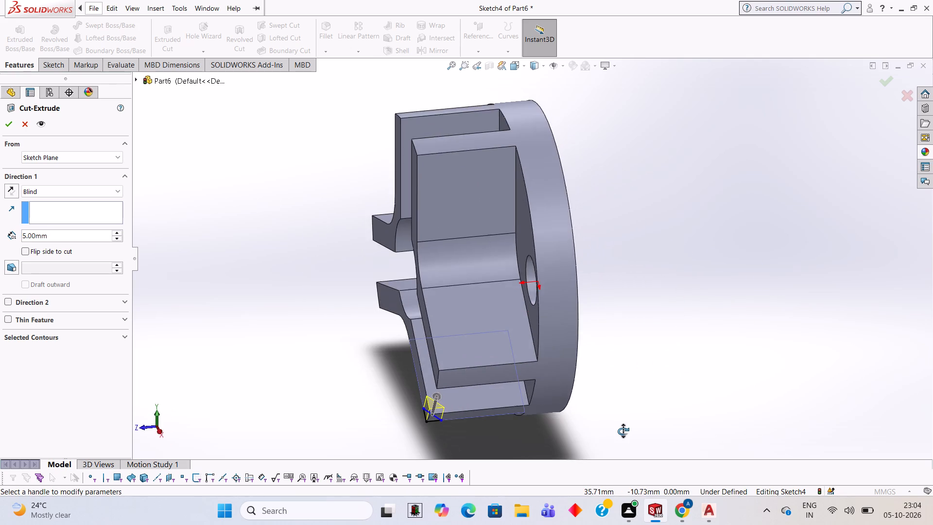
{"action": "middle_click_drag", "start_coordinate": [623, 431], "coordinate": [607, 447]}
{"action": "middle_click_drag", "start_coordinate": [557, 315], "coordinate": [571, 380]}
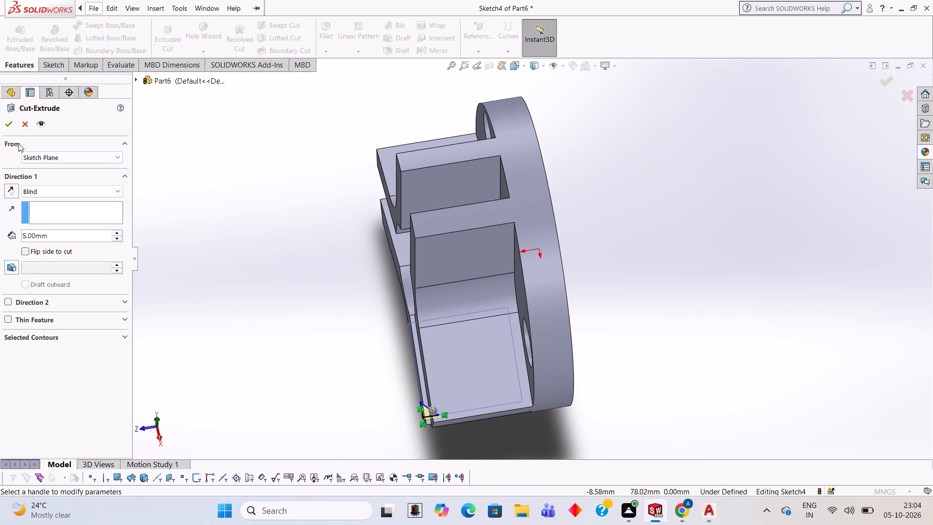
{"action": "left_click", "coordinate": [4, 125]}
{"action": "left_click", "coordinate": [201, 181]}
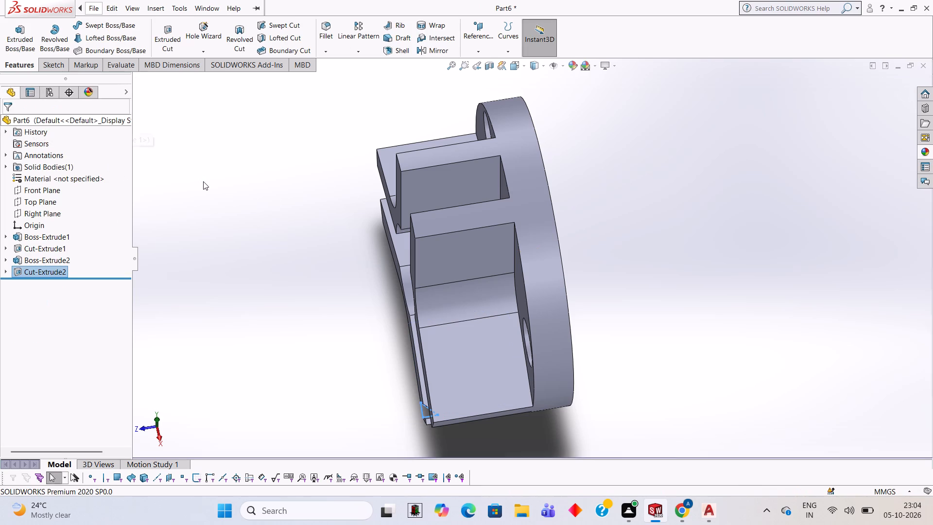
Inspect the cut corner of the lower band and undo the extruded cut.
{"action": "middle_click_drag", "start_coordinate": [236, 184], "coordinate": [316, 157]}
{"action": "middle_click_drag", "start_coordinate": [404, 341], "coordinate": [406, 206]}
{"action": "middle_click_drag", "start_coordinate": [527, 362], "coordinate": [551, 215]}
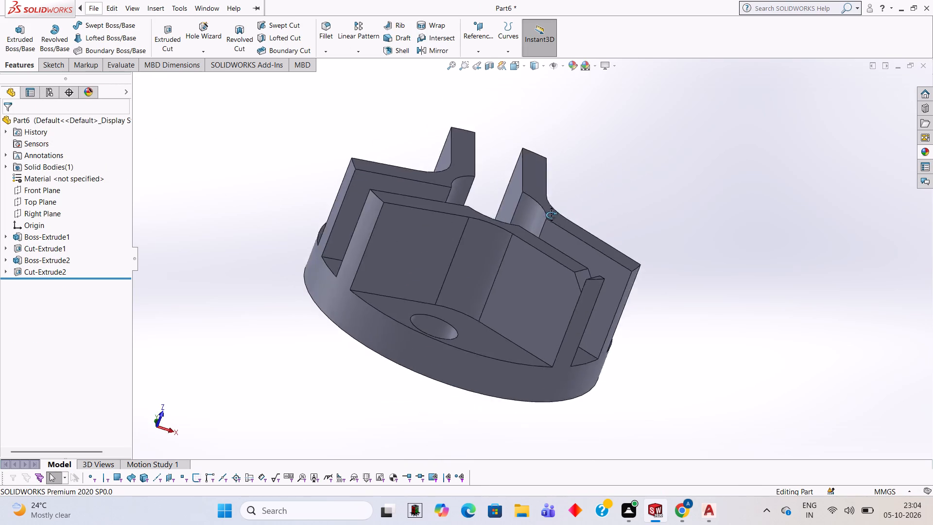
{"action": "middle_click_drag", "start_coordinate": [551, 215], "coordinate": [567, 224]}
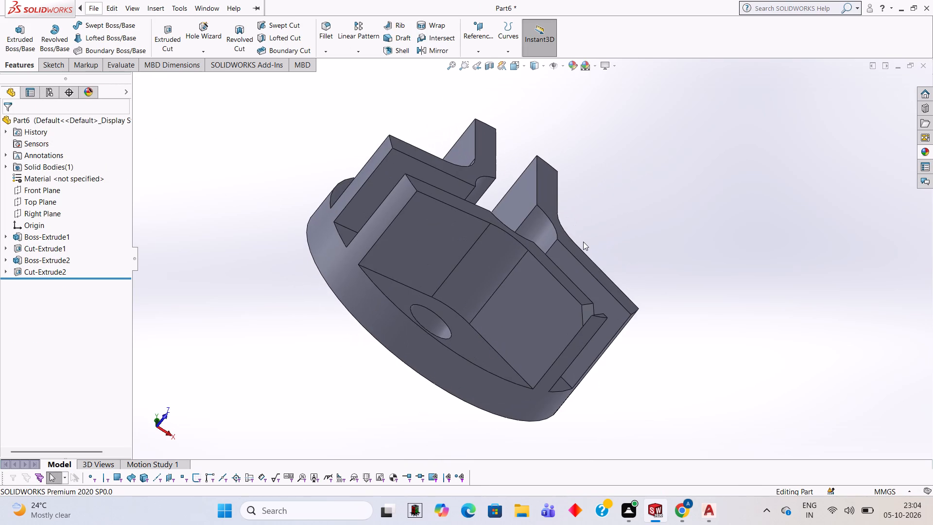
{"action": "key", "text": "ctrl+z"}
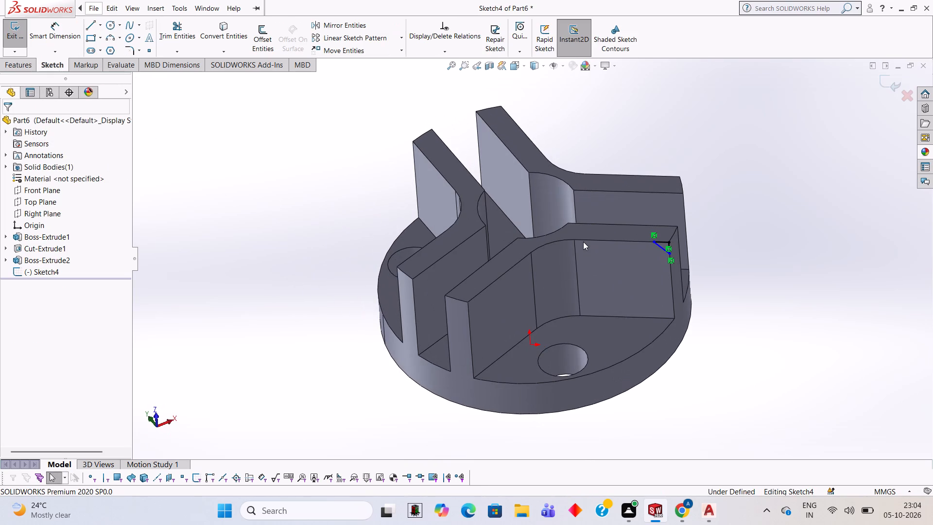
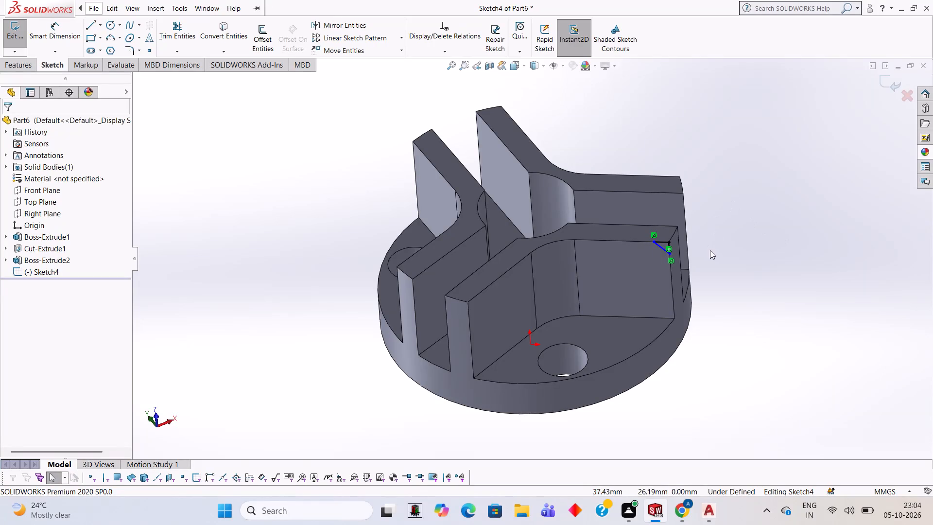
Undo the corner triangle sketched on the lower band's right arm and leave the sketch.
{"action": "key", "text": "ctrl+z"}
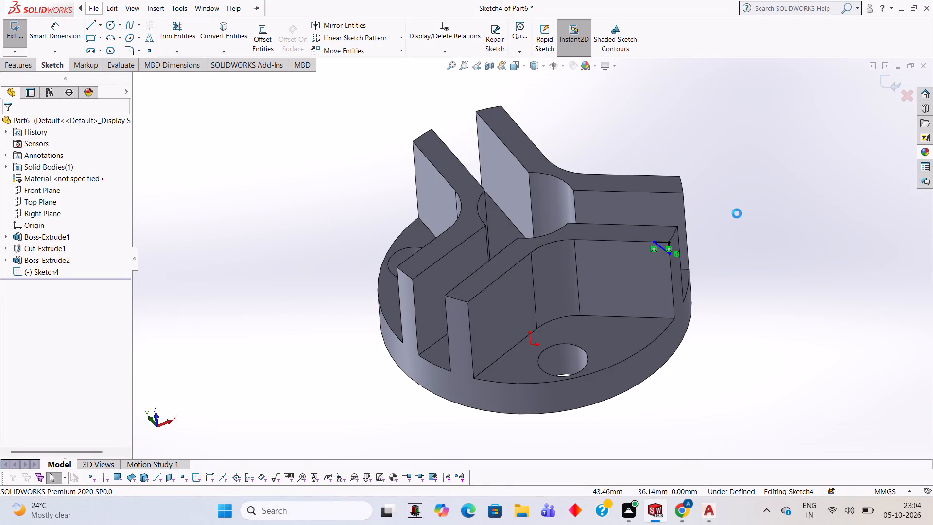
{"action": "key", "text": "ctrl+z"}
{"action": "key", "text": "ctrl+z"}
{"action": "key", "text": "ctrl+z"}
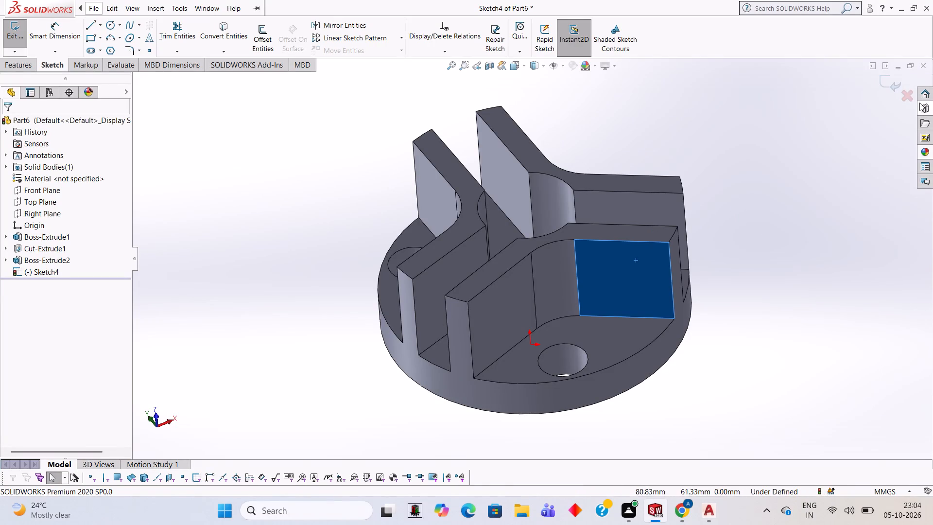
{"action": "left_click", "coordinate": [899, 83]}
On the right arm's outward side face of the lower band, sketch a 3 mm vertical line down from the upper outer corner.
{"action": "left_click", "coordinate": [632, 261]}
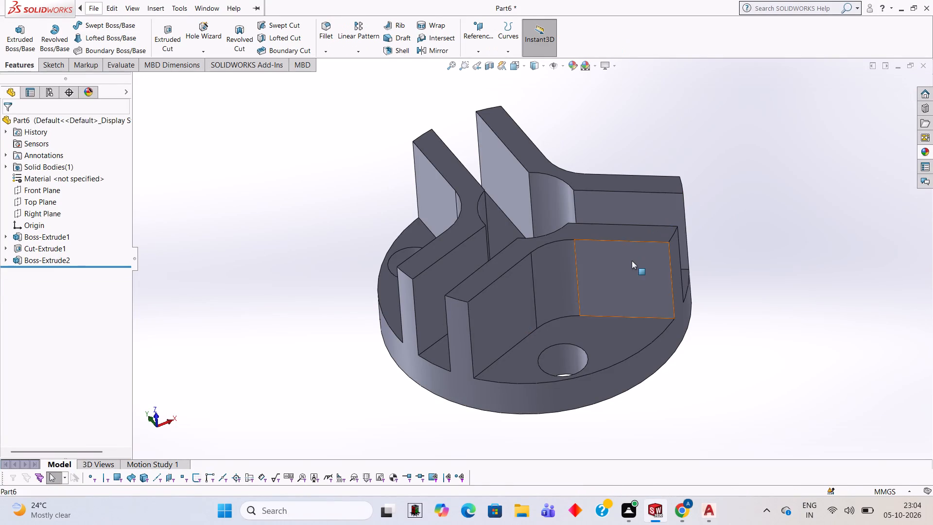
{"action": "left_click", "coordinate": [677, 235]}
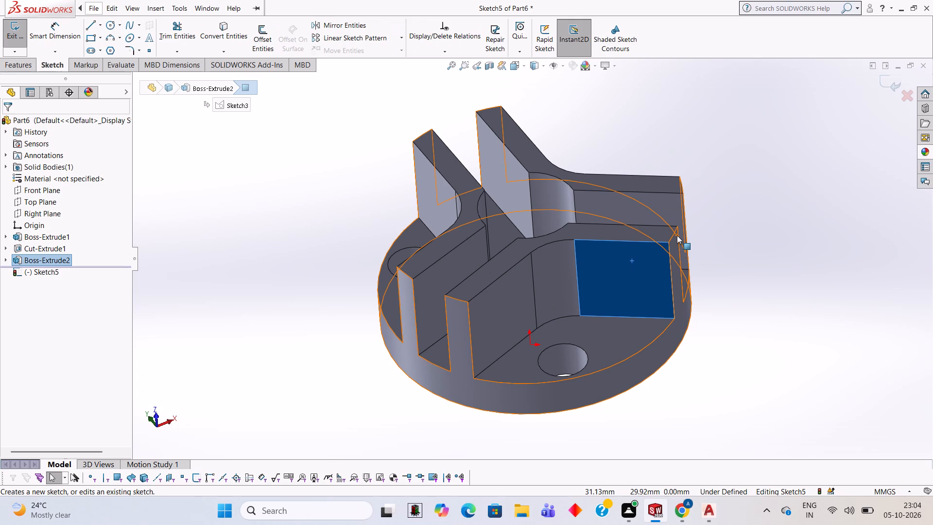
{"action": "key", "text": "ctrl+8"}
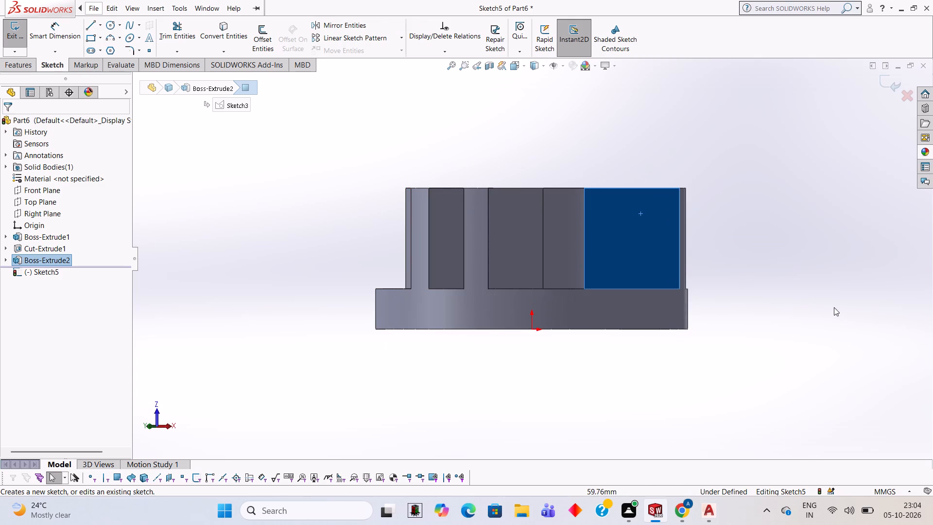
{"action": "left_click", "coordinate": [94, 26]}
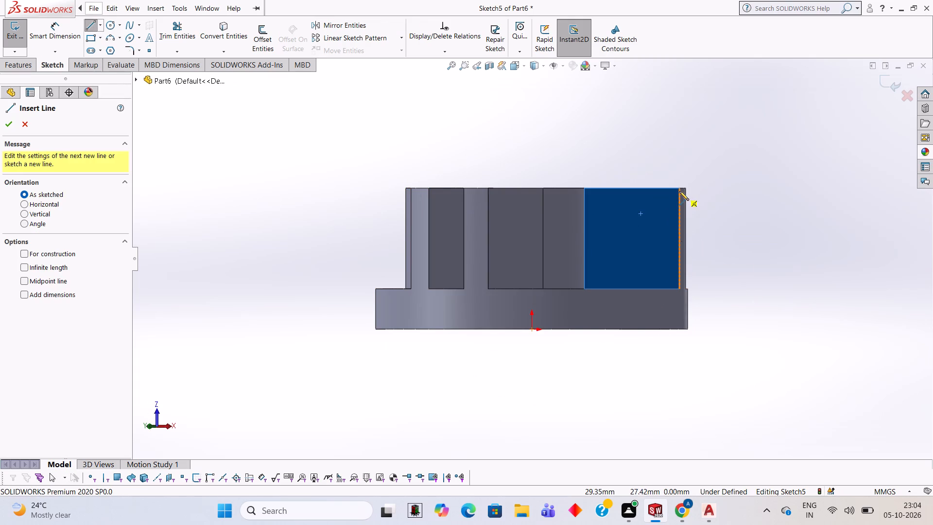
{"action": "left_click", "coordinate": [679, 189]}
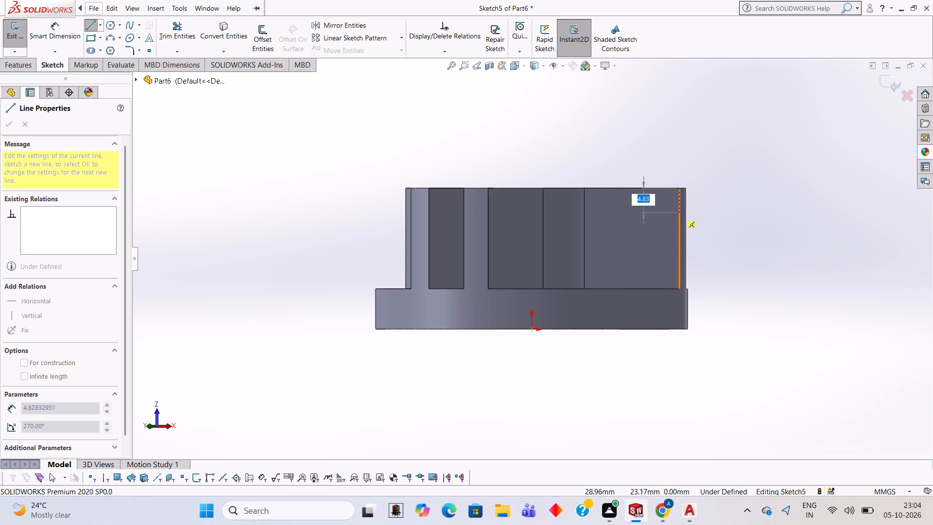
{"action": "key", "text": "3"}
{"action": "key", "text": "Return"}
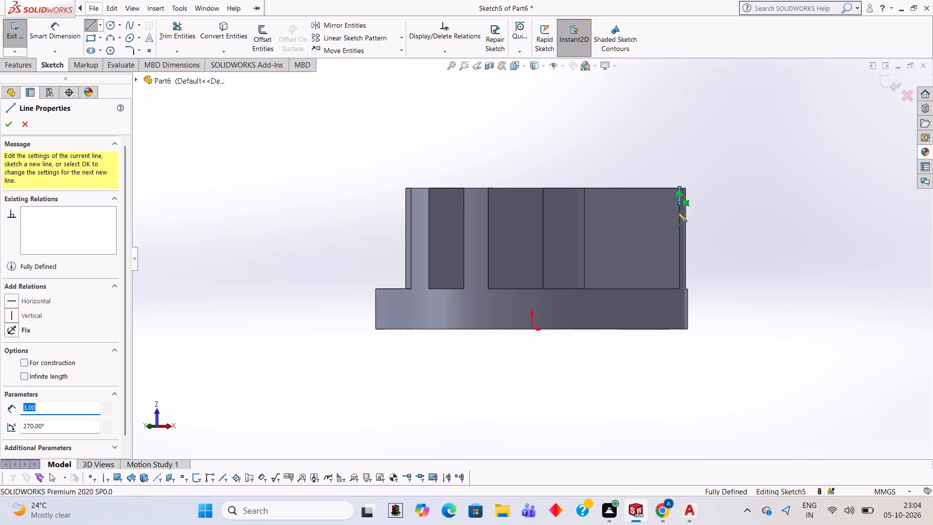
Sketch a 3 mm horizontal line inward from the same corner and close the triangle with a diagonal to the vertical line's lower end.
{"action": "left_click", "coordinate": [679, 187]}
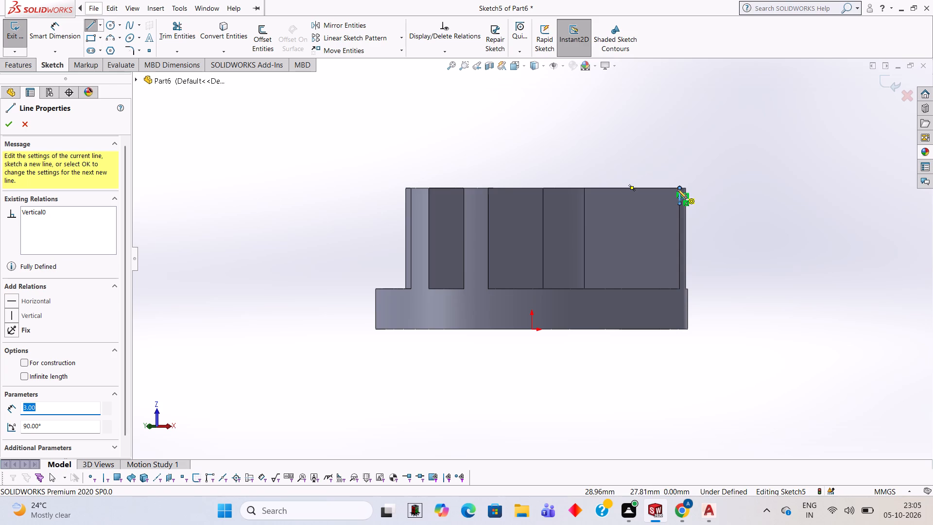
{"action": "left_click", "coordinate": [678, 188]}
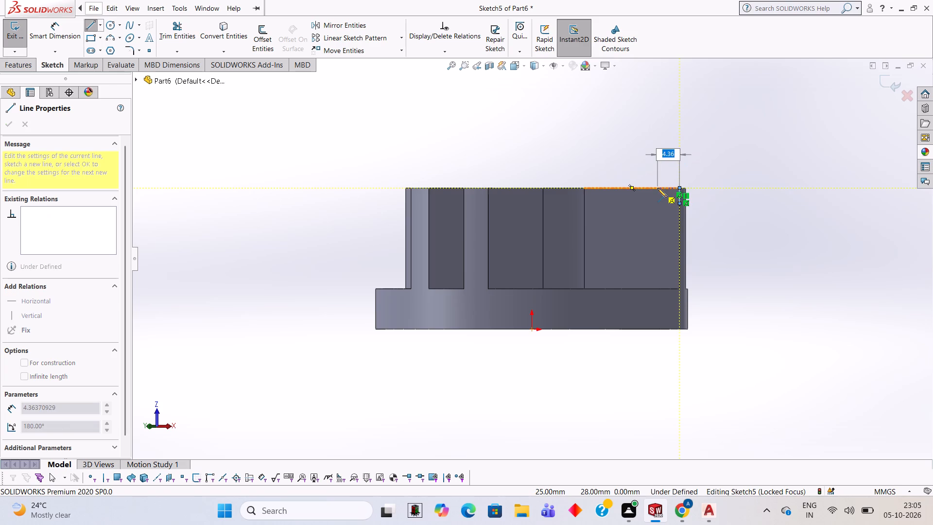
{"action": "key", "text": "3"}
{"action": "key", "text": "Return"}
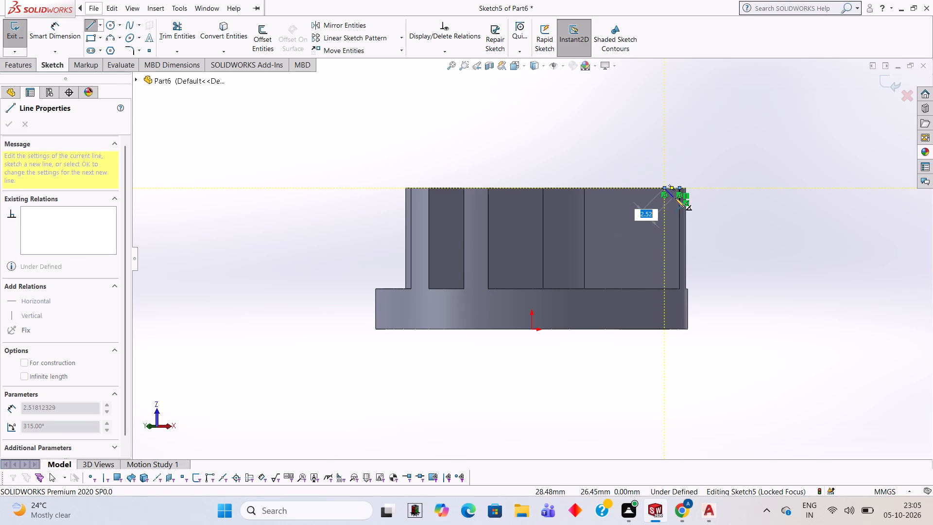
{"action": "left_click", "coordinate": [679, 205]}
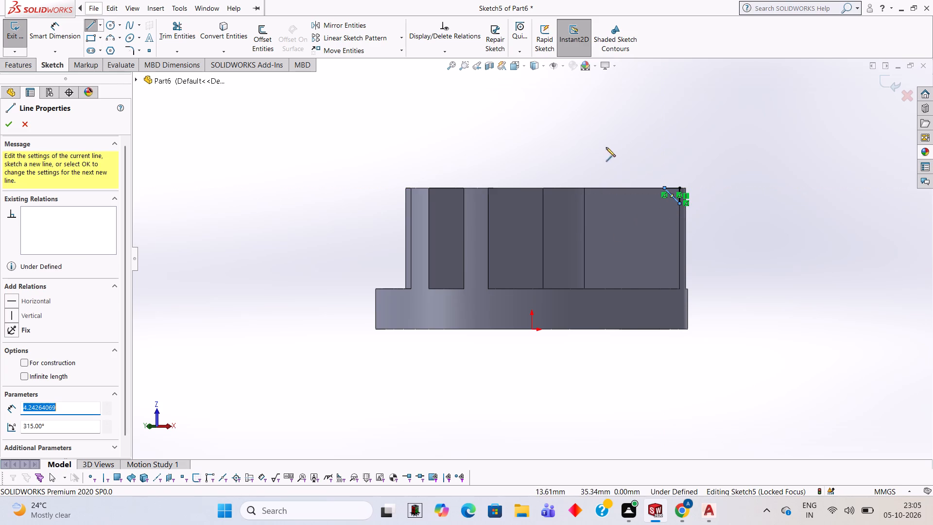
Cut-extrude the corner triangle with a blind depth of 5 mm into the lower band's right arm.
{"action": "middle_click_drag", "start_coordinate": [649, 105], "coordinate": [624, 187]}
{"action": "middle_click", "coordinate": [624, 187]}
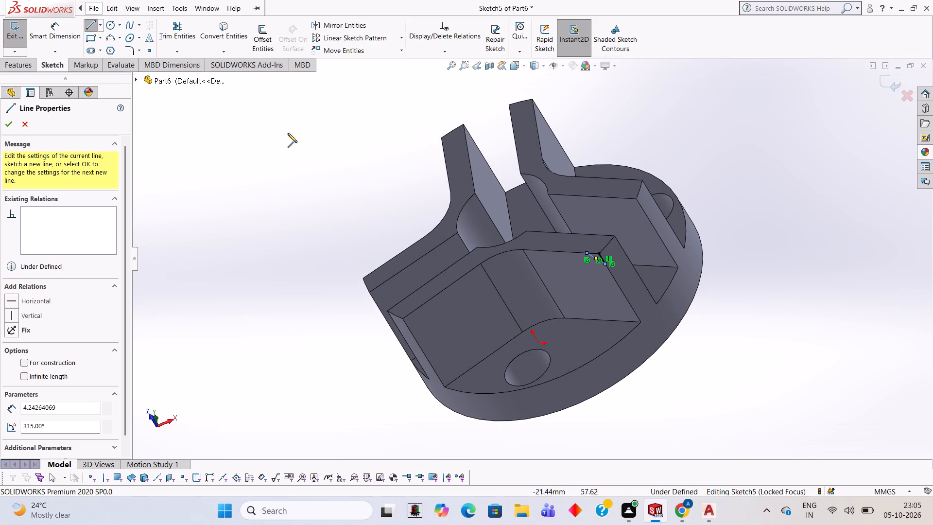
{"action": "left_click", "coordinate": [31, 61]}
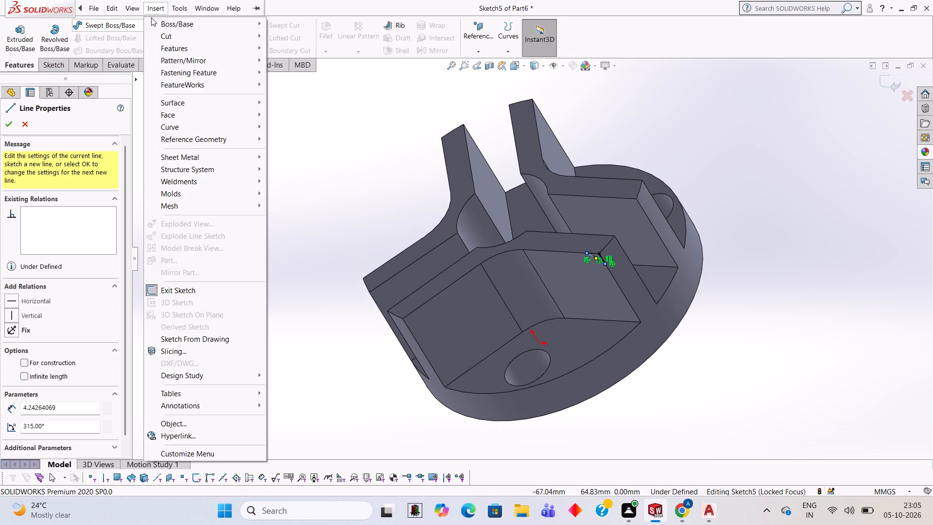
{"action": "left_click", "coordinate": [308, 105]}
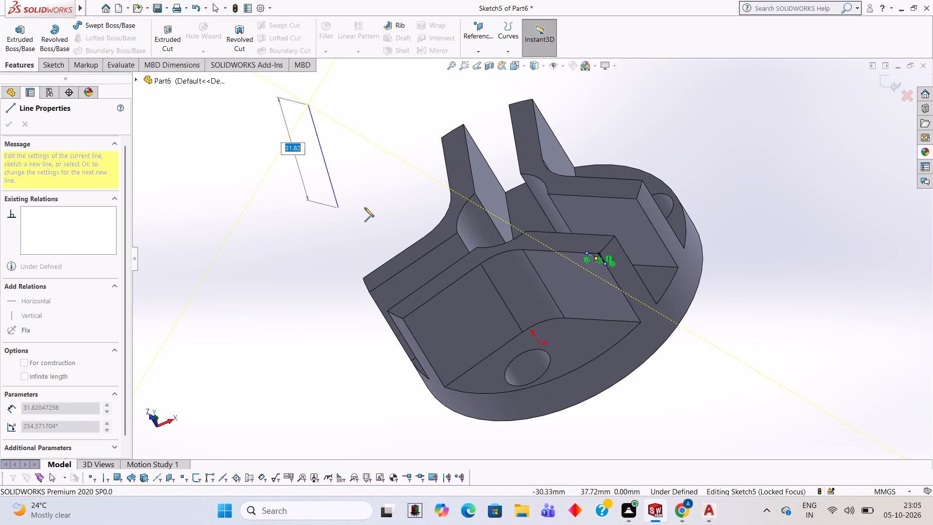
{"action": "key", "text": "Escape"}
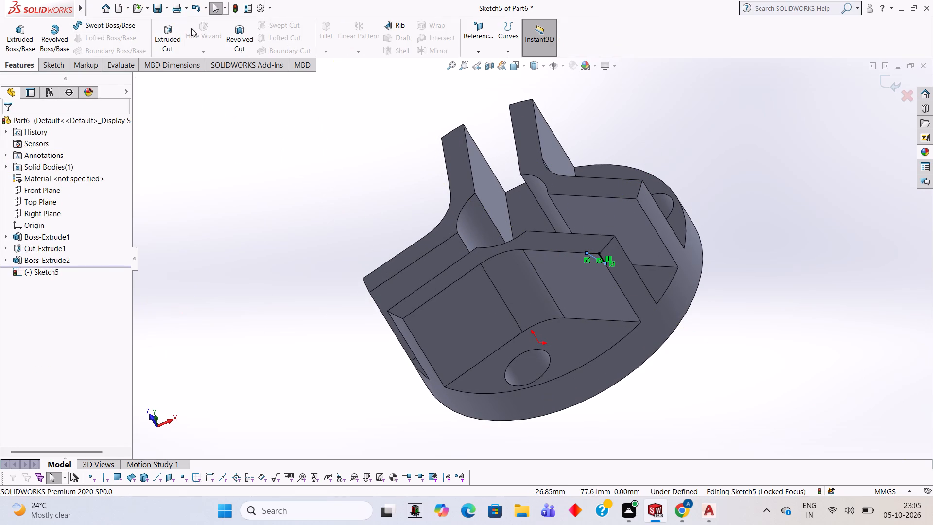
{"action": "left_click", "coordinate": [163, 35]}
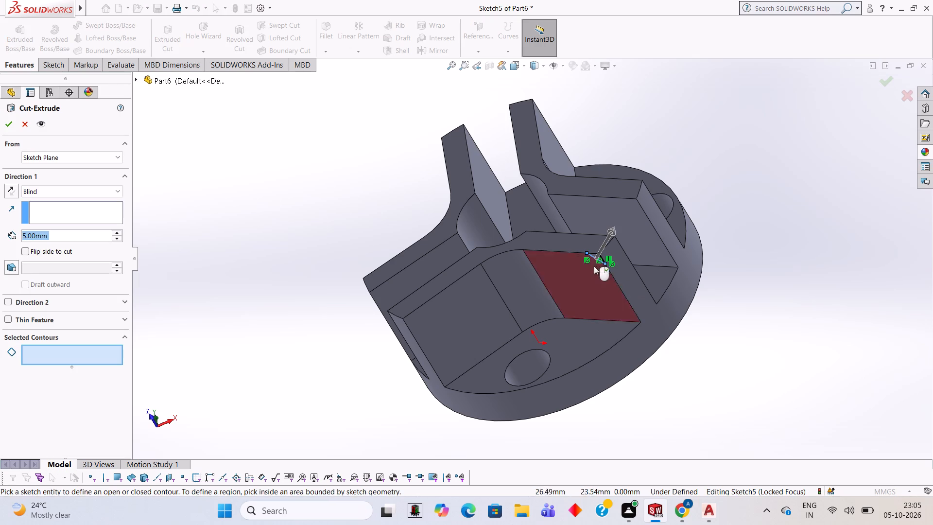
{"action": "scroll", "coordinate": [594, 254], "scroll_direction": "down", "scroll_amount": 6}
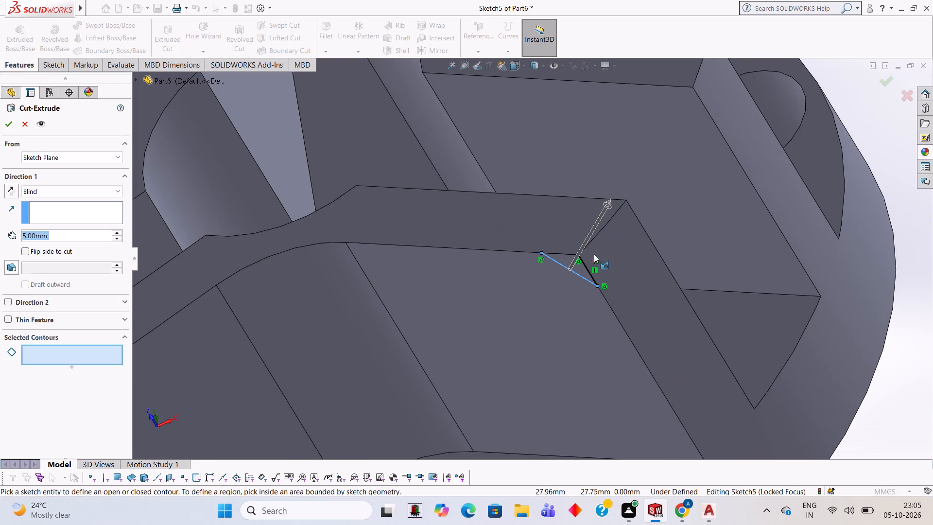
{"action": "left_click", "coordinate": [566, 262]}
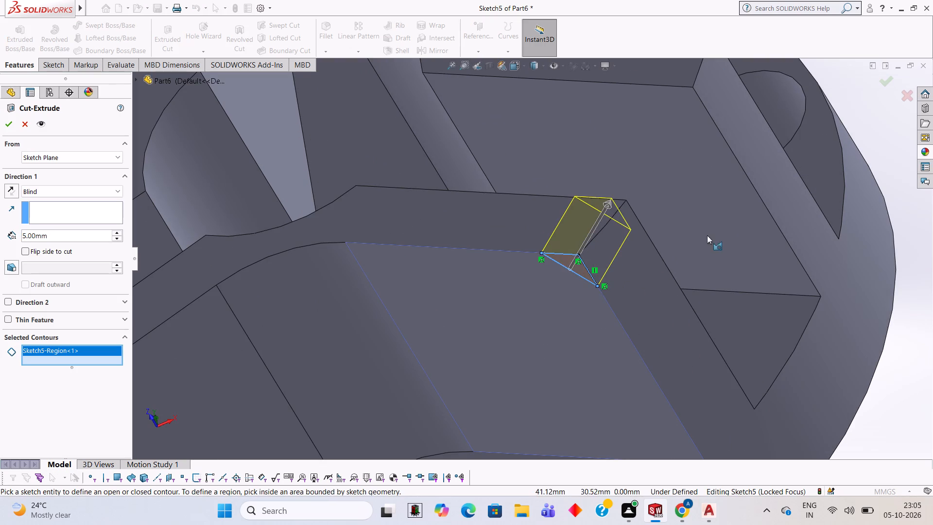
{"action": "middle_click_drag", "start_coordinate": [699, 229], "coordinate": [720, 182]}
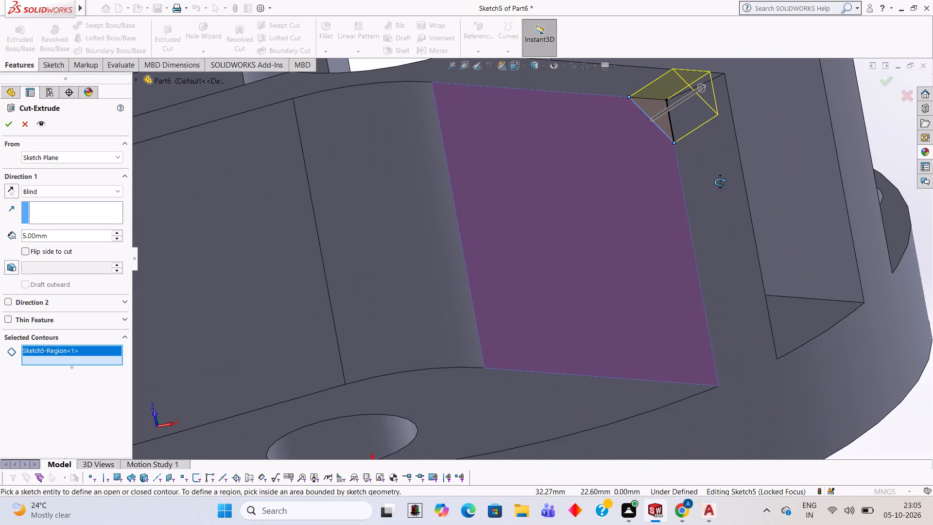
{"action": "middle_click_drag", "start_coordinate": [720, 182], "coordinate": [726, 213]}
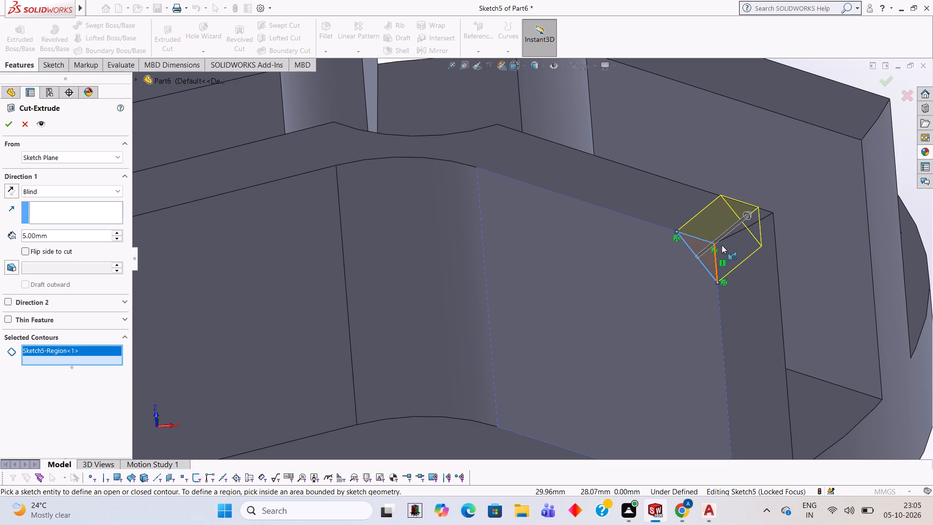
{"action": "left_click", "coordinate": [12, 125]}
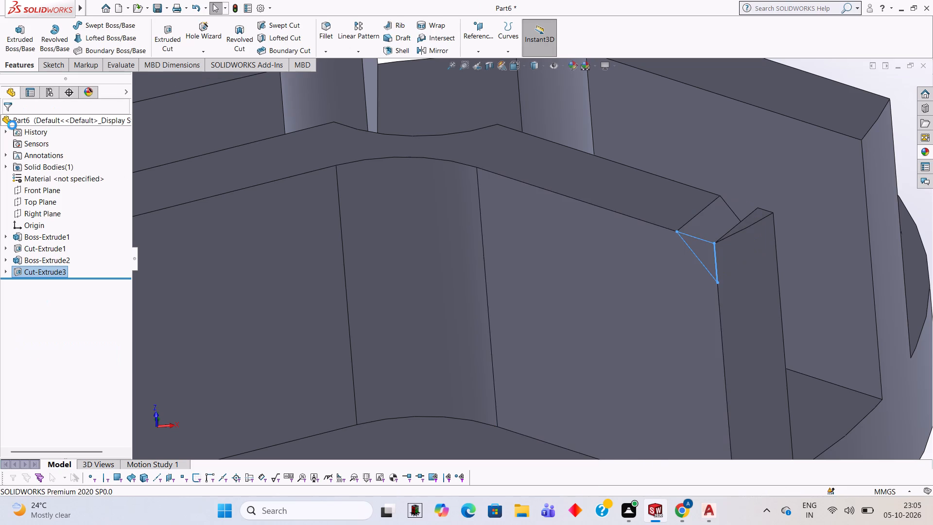
Examine the cut corner of the lower band's right arm from several angles, including from above.
{"action": "left_click_drag", "start_coordinate": [560, 298], "coordinate": [564, 297]}
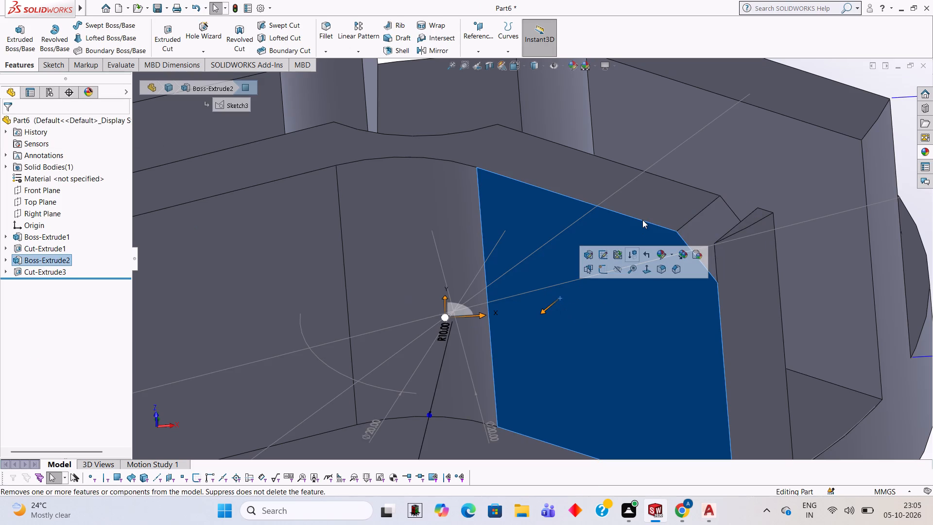
{"action": "key", "text": "Escape"}
{"action": "key", "text": "Escape"}
{"action": "middle_click_drag", "start_coordinate": [778, 260], "coordinate": [818, 248]}
{"action": "middle_click_drag", "start_coordinate": [742, 243], "coordinate": [726, 348]}
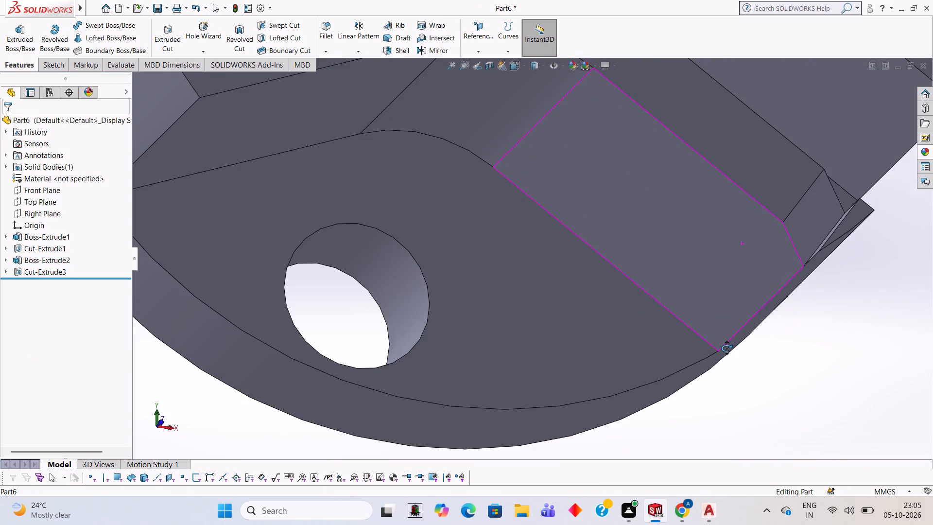
{"action": "middle_click_drag", "start_coordinate": [726, 348], "coordinate": [708, 269]}
{"action": "middle_click_drag", "start_coordinate": [713, 271], "coordinate": [718, 323]}
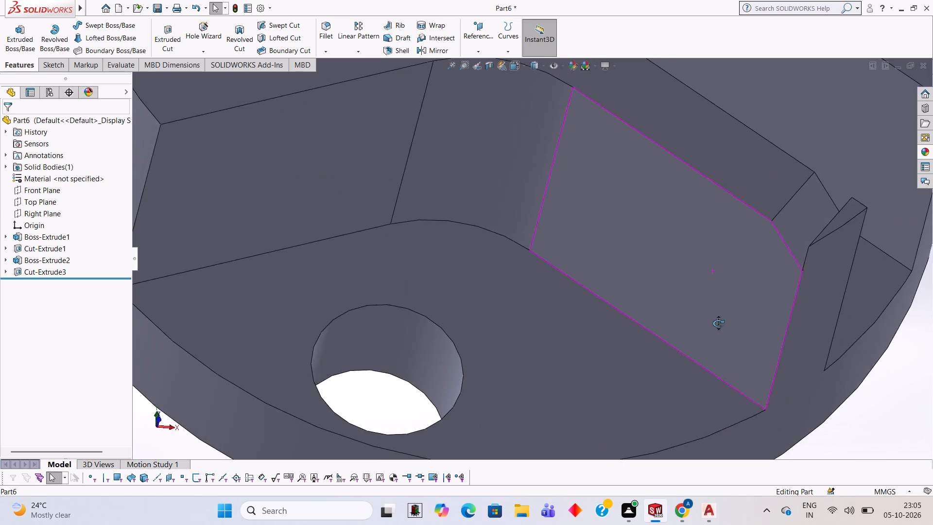
{"action": "middle_click_drag", "start_coordinate": [718, 323], "coordinate": [749, 405]}
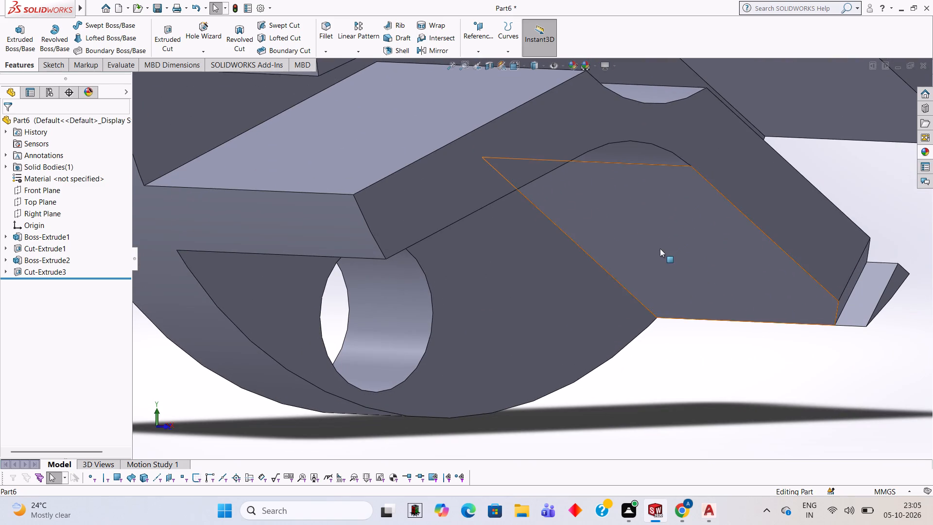
{"action": "middle_click_drag", "start_coordinate": [660, 247], "coordinate": [626, 241]}
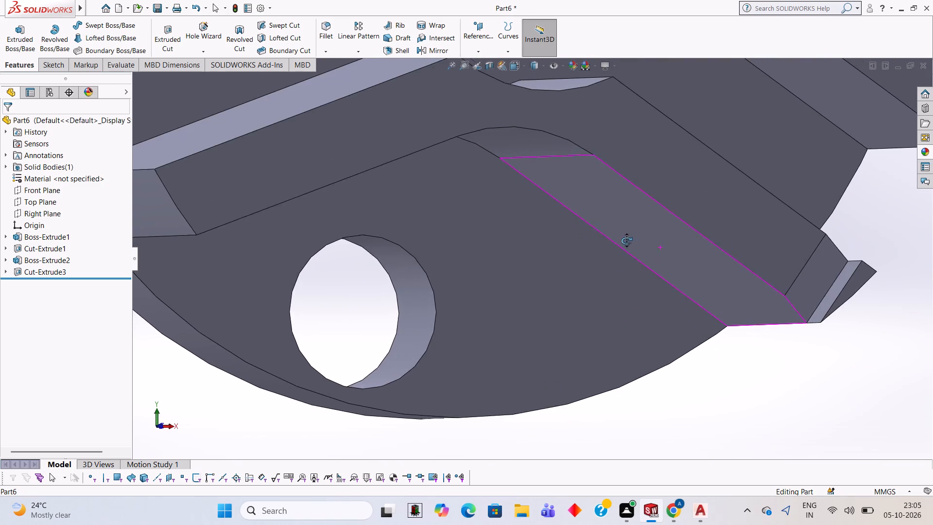
{"action": "middle_click_drag", "start_coordinate": [626, 241], "coordinate": [616, 241]}
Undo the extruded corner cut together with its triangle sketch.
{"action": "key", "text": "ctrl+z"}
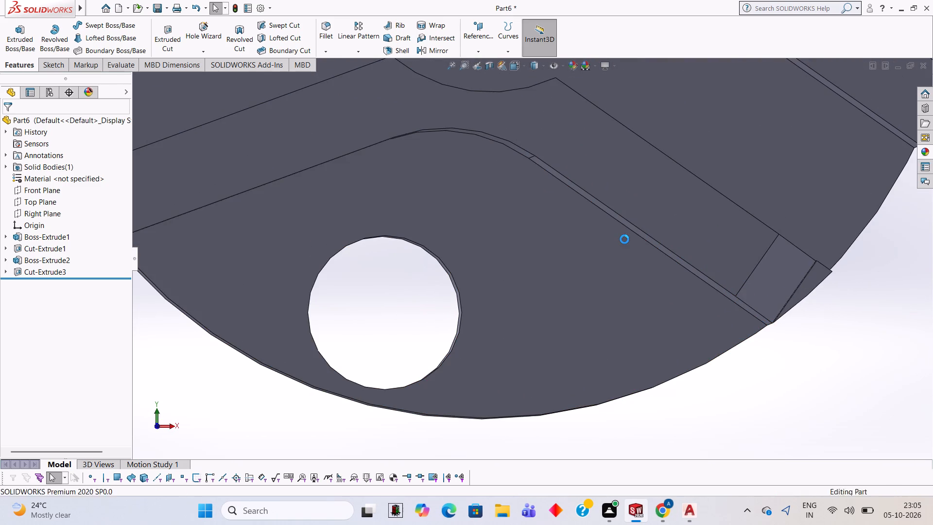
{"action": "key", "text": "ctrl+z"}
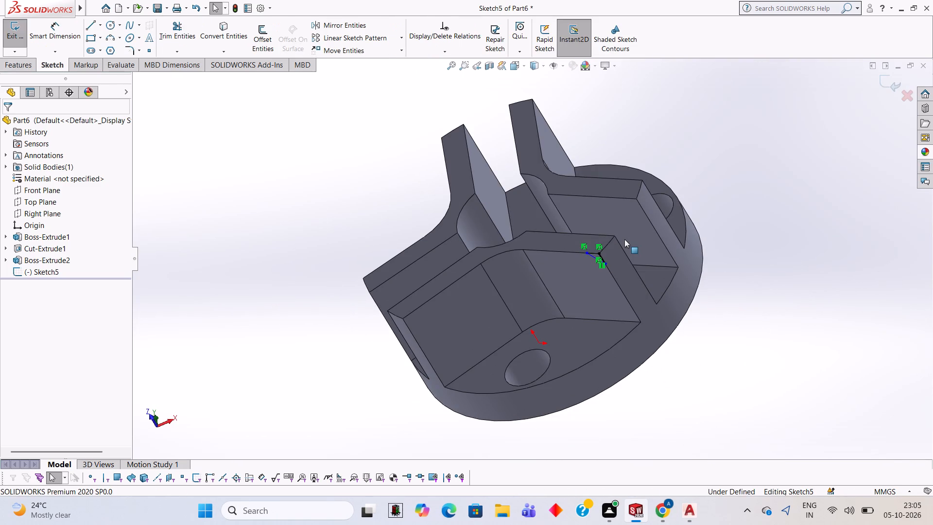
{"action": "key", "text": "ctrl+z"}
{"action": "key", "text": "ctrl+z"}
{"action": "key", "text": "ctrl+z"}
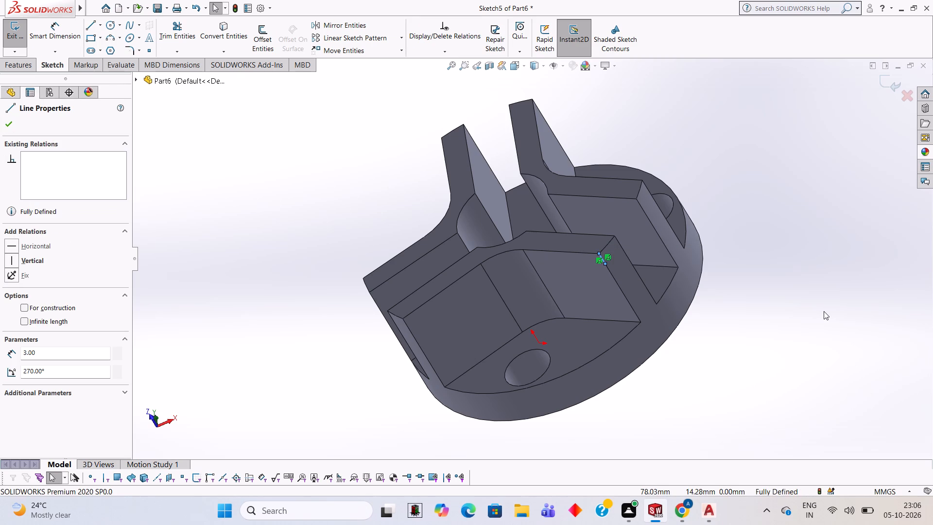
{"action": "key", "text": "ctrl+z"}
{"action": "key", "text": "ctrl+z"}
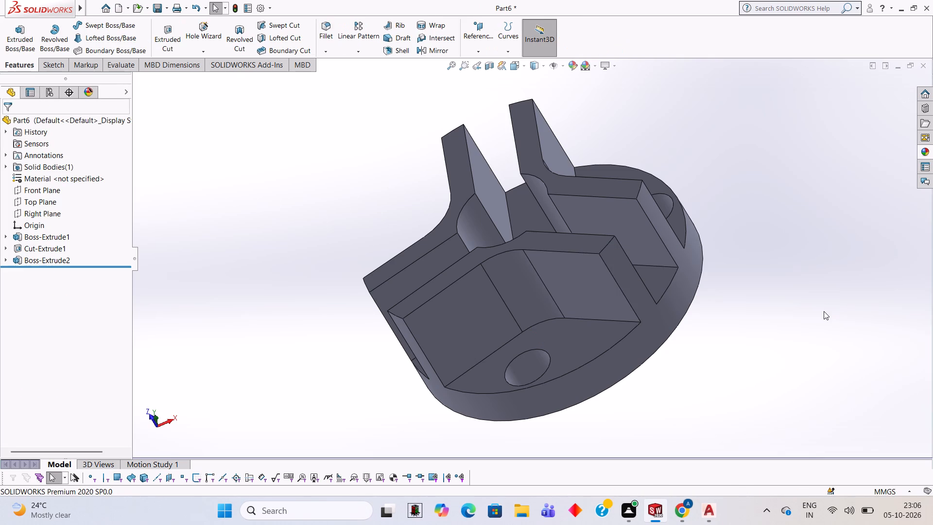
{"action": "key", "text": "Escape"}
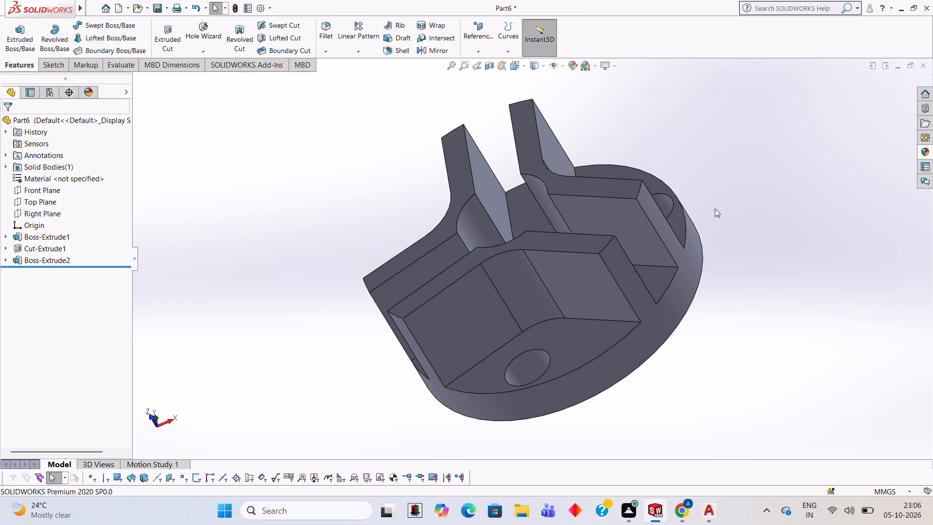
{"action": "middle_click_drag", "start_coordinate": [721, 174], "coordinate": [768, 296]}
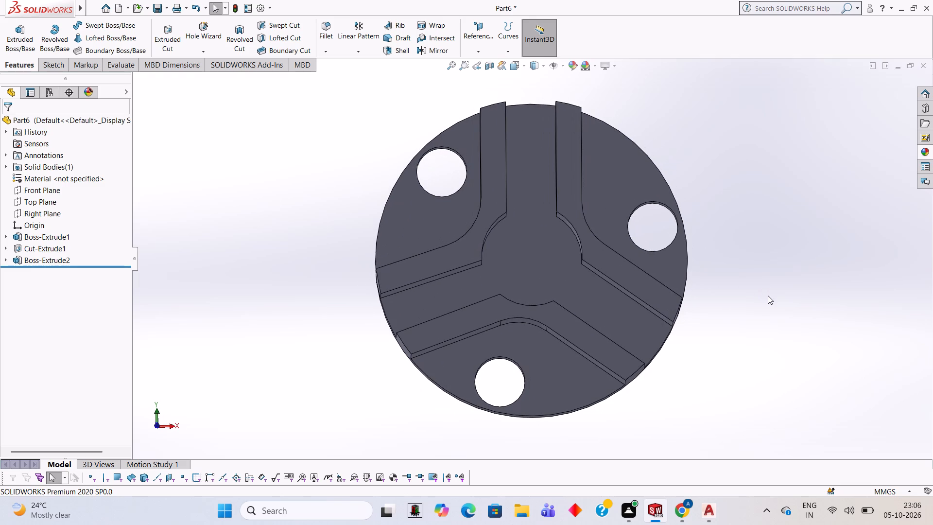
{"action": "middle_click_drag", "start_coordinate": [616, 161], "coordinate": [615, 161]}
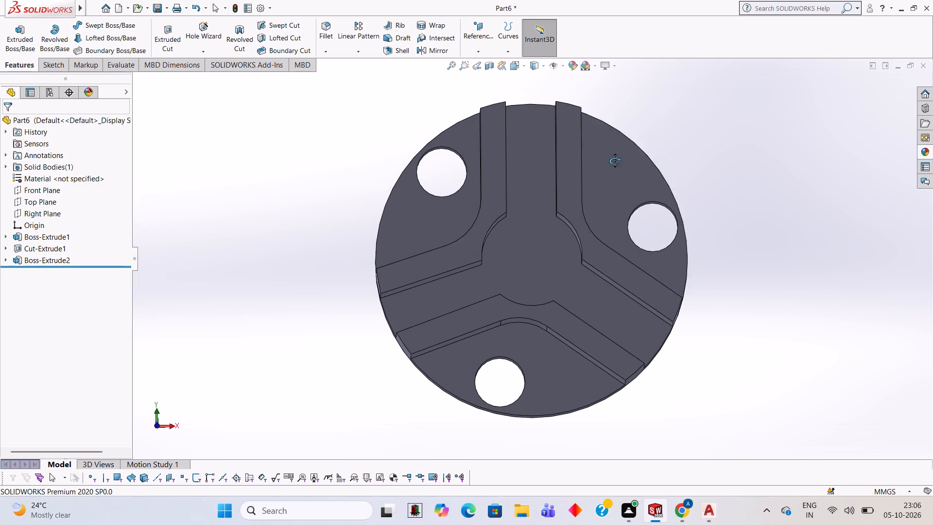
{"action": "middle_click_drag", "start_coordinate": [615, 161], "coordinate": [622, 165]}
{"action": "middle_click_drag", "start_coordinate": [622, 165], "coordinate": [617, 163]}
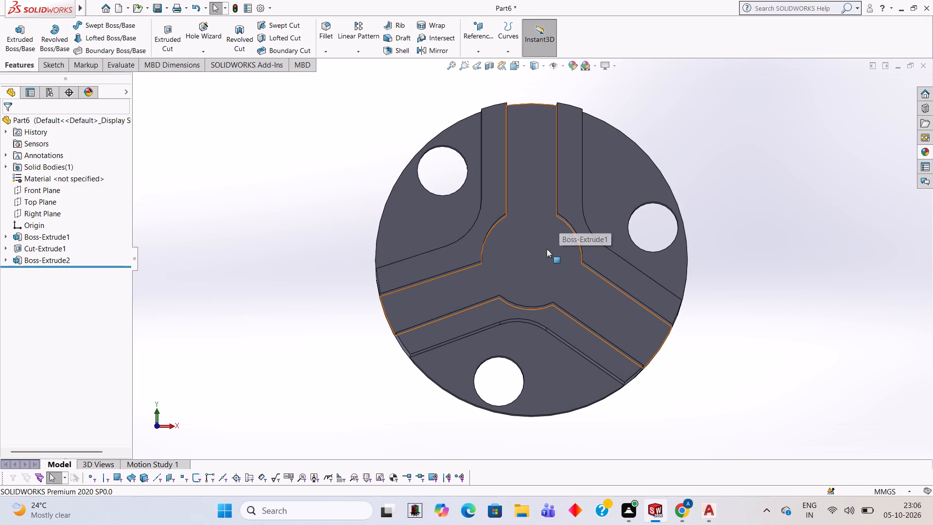
Start a sketch on the slot-side face of the right band's lower arm and draw a 3 mm vertical line down from its outer top corner.
{"action": "middle_click_drag", "start_coordinate": [542, 383], "coordinate": [540, 382]}
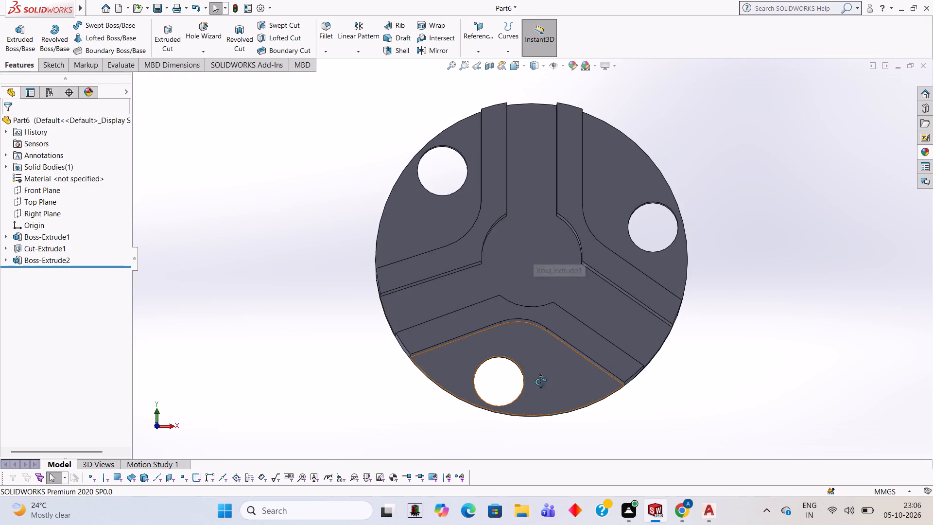
{"action": "middle_click_drag", "start_coordinate": [540, 382], "coordinate": [529, 331]}
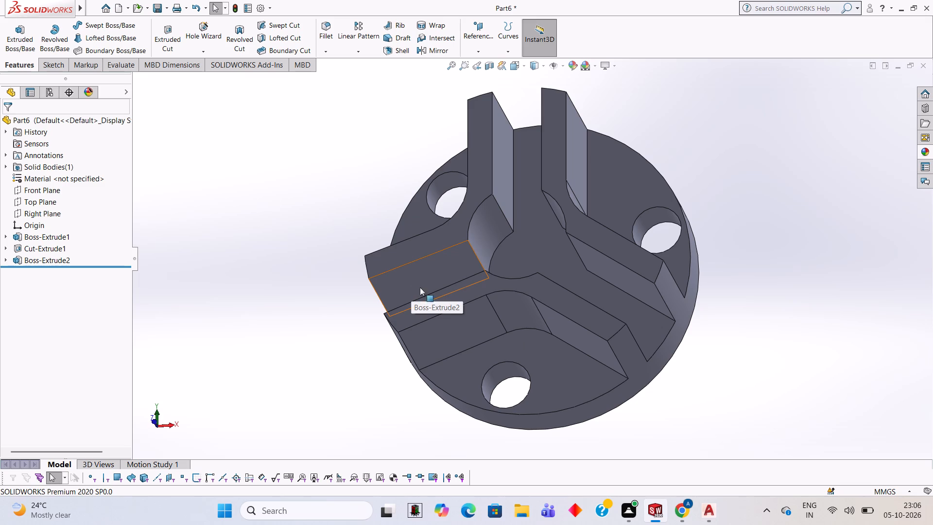
{"action": "middle_click_drag", "start_coordinate": [582, 315], "coordinate": [605, 319]}
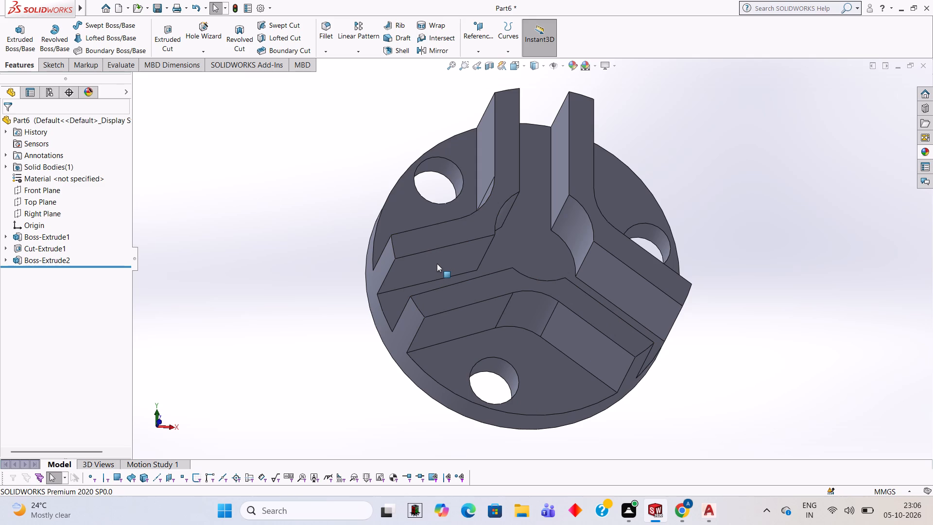
{"action": "left_click", "coordinate": [620, 280]}
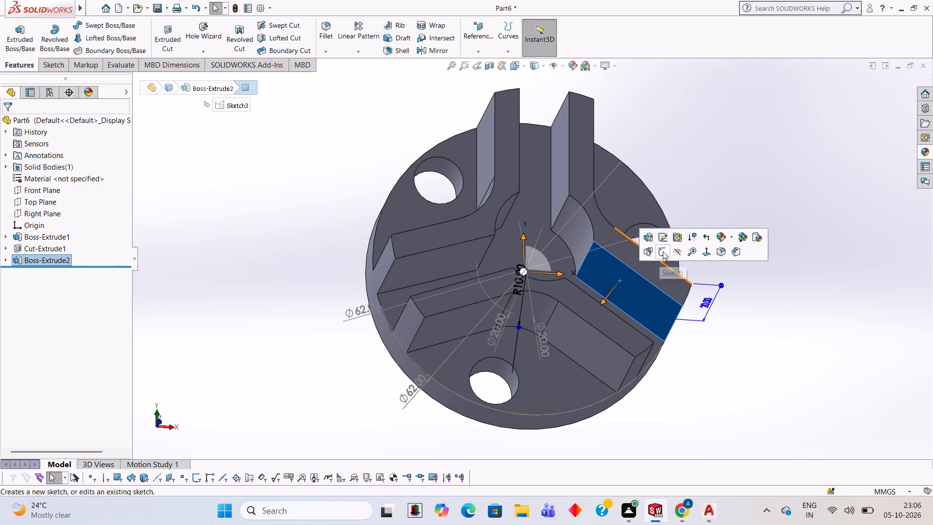
{"action": "left_click", "coordinate": [663, 251]}
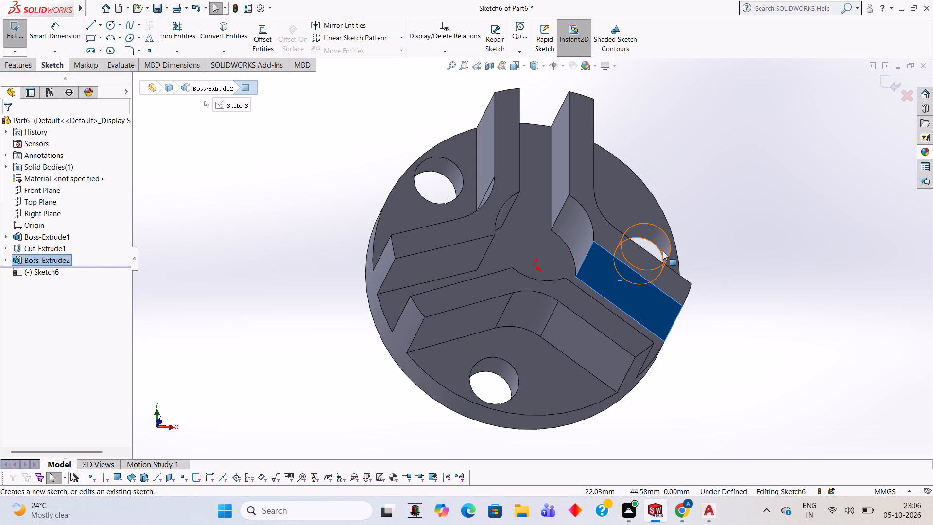
{"action": "key", "text": "ctrl+8"}
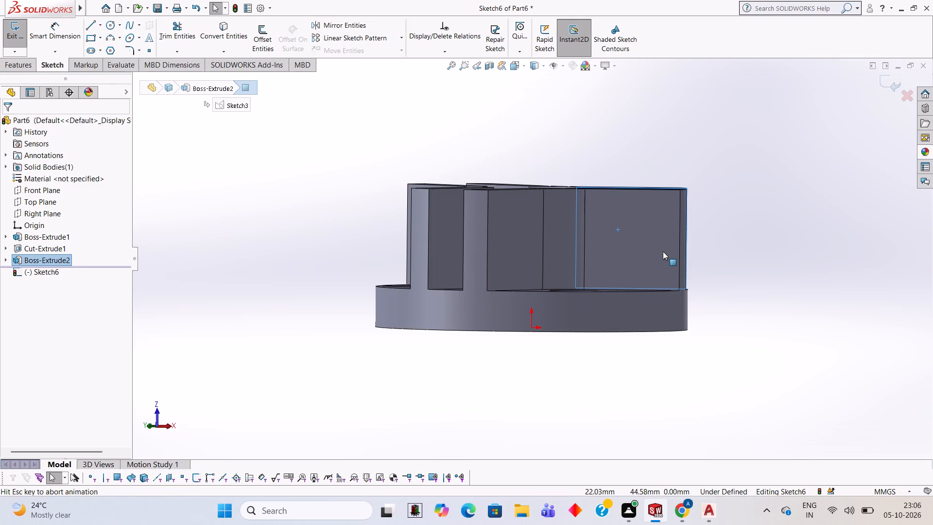
{"action": "left_click", "coordinate": [86, 30]}
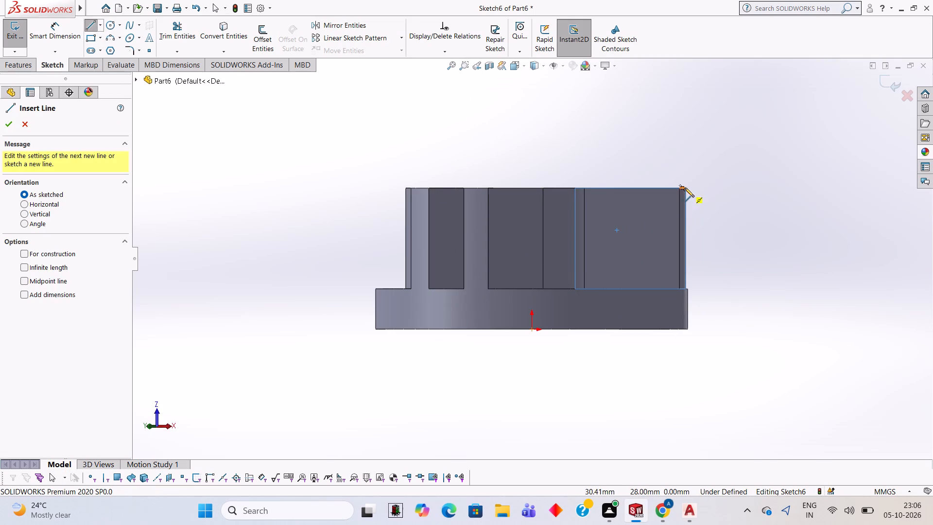
{"action": "scroll", "coordinate": [685, 188], "scroll_direction": "down", "scroll_amount": 3}
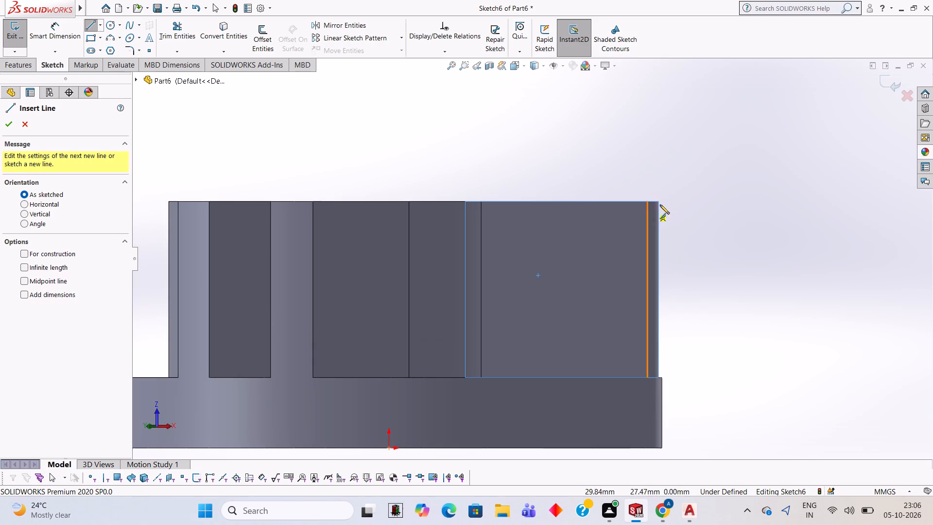
{"action": "left_click", "coordinate": [659, 203]}
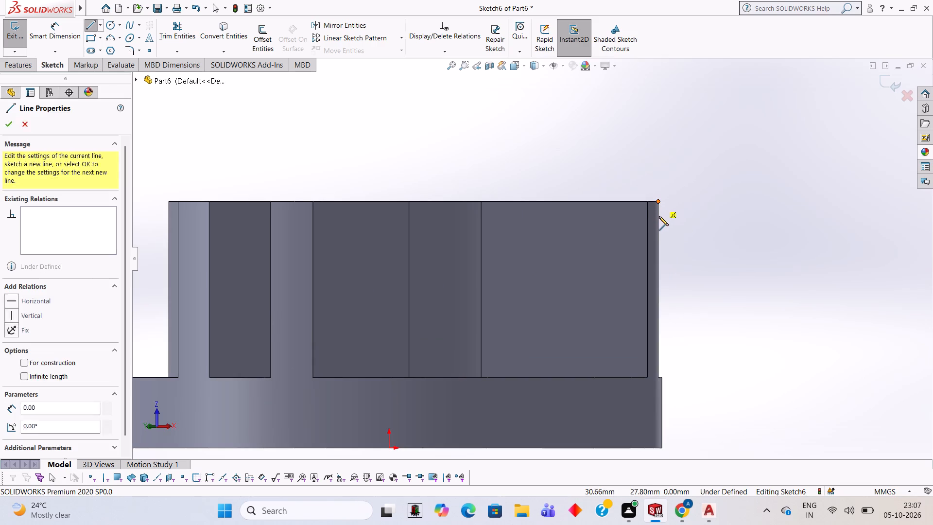
{"action": "key", "text": "3"}
{"action": "key", "text": "Return"}
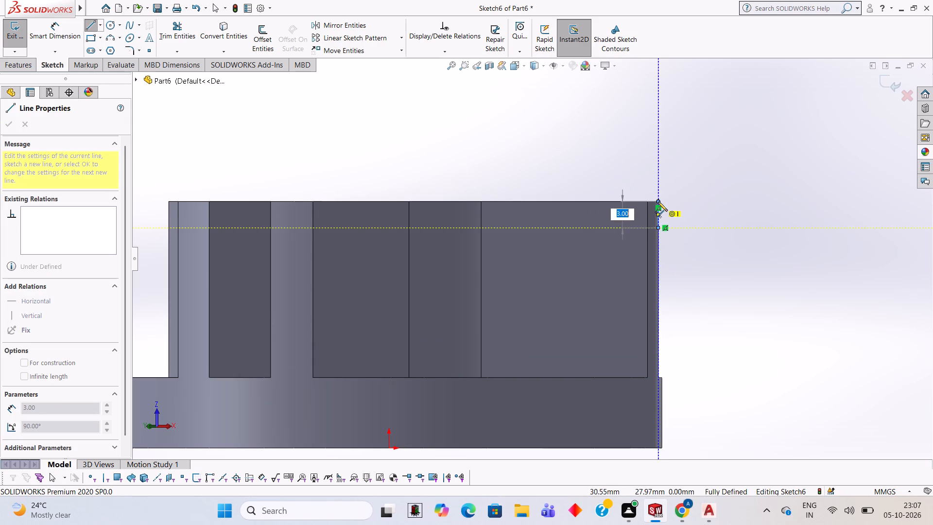
Sketch a 3 mm horizontal line inward from the same corner and close the triangle with a diagonal to the vertical line's lower end.
{"action": "left_click", "coordinate": [658, 202]}
{"action": "left_click", "coordinate": [657, 199]}
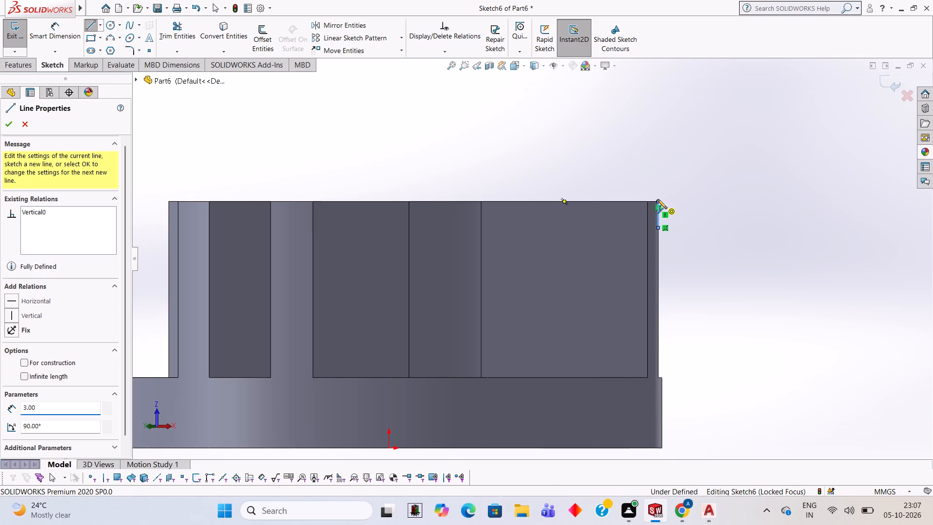
{"action": "key", "text": "3"}
{"action": "key", "text": "Return"}
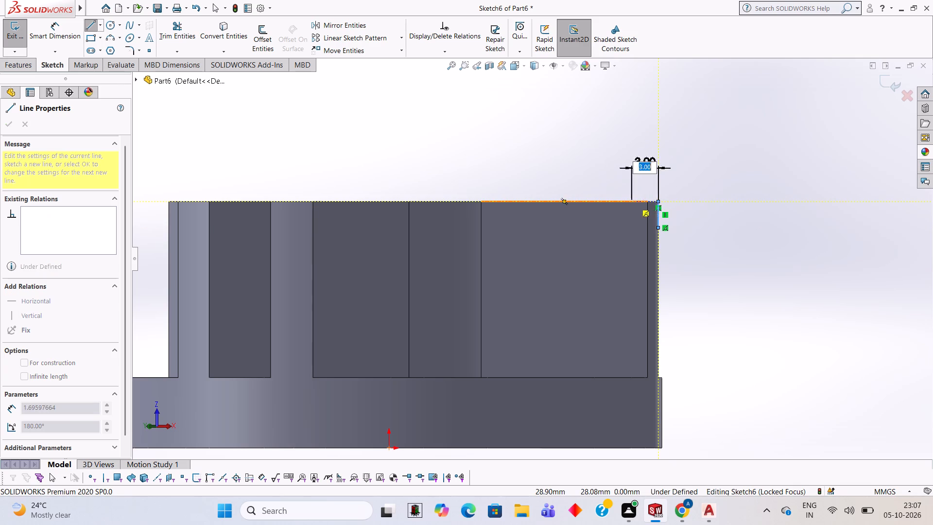
{"action": "left_click", "coordinate": [658, 229]}
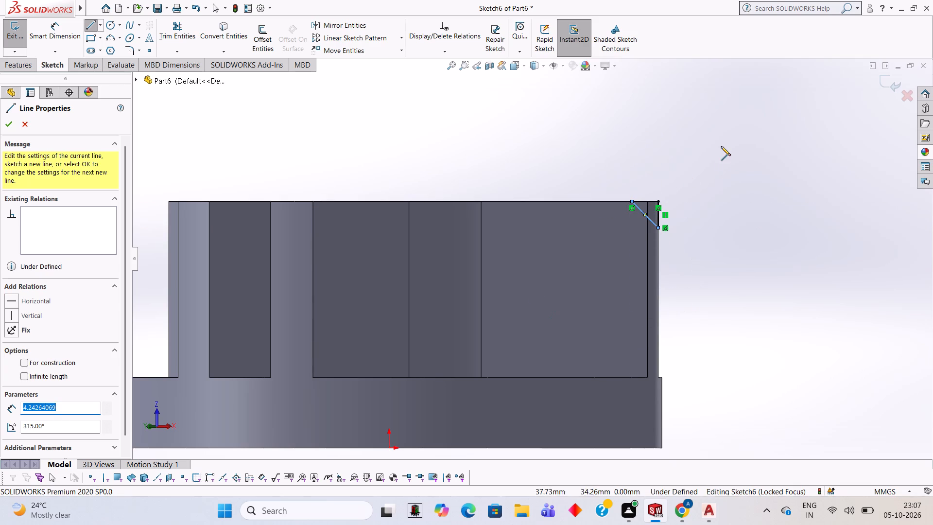
Cut-extrude the corner triangle with a blind depth of 5 mm through the right band's lower arm.
{"action": "middle_click_drag", "start_coordinate": [721, 146], "coordinate": [708, 224]}
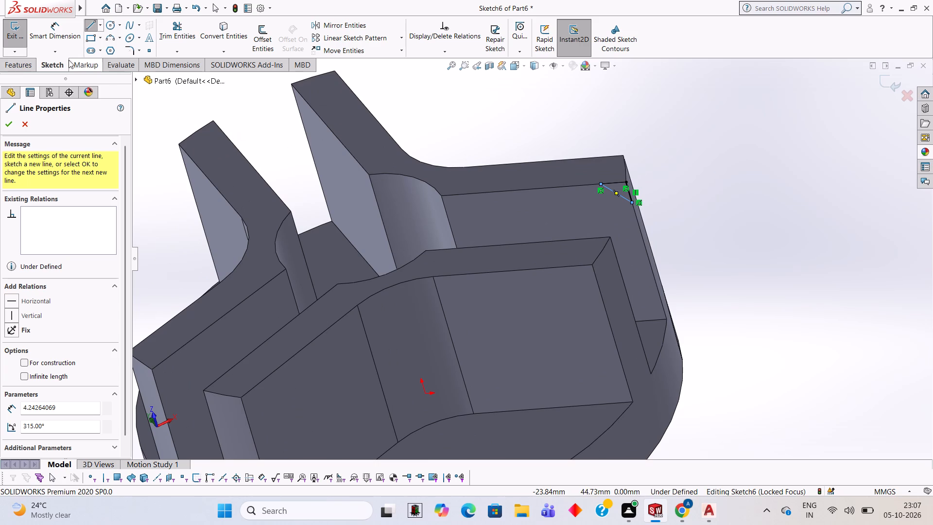
{"action": "left_click", "coordinate": [10, 66]}
{"action": "left_click", "coordinate": [172, 25]}
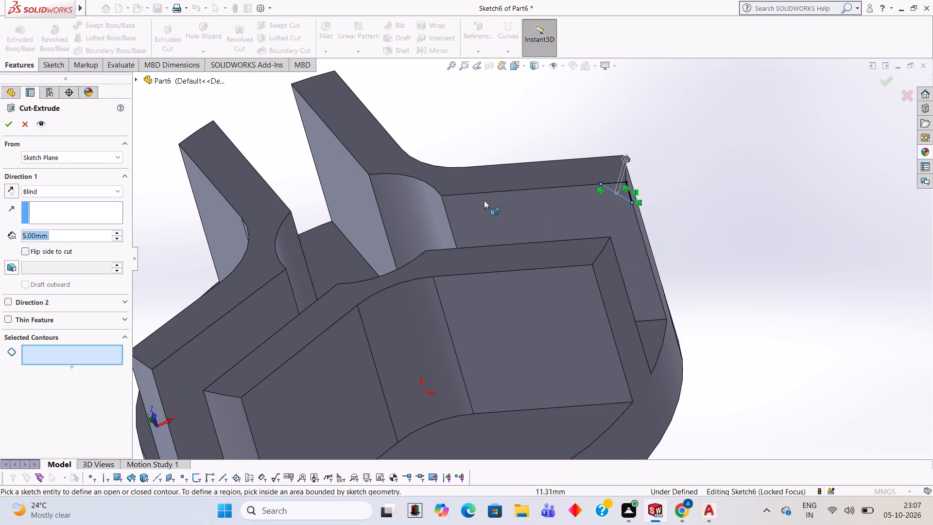
{"action": "left_click", "coordinate": [620, 188]}
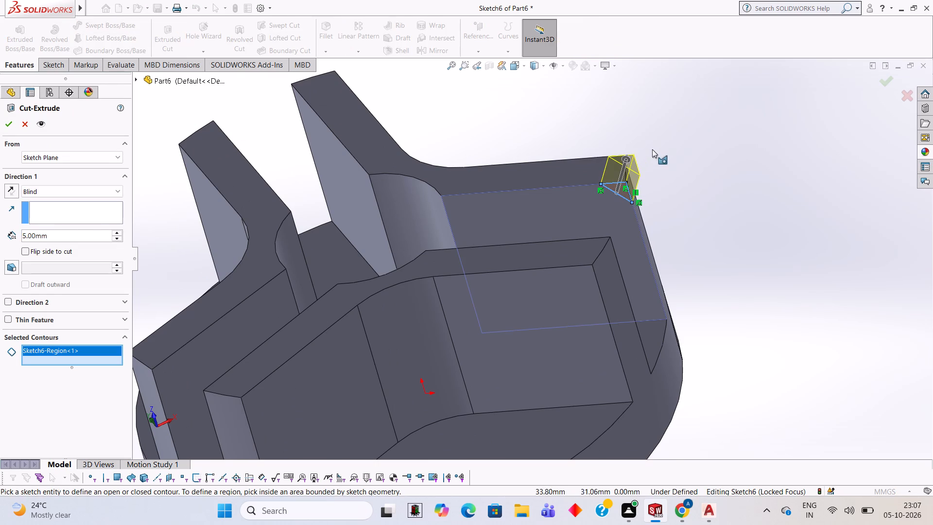
{"action": "middle_click_drag", "start_coordinate": [656, 138], "coordinate": [662, 214]}
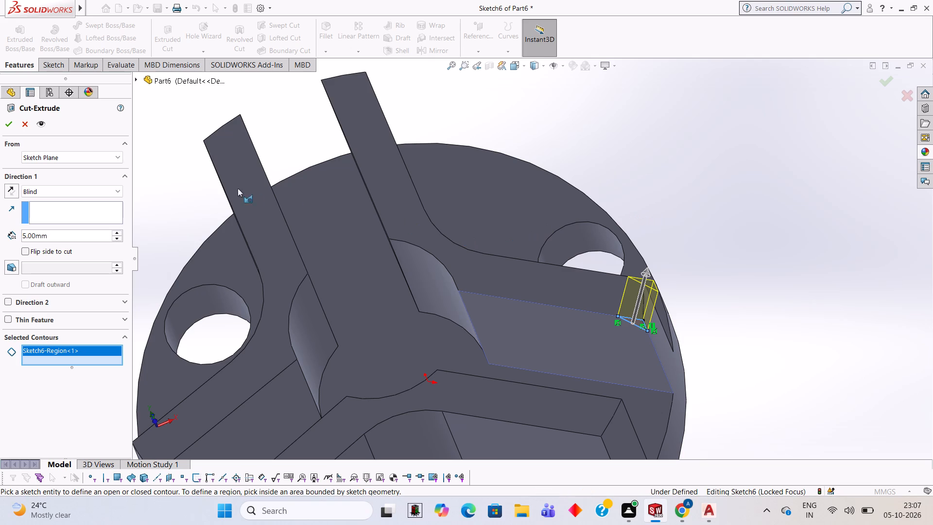
{"action": "left_click", "coordinate": [13, 124]}
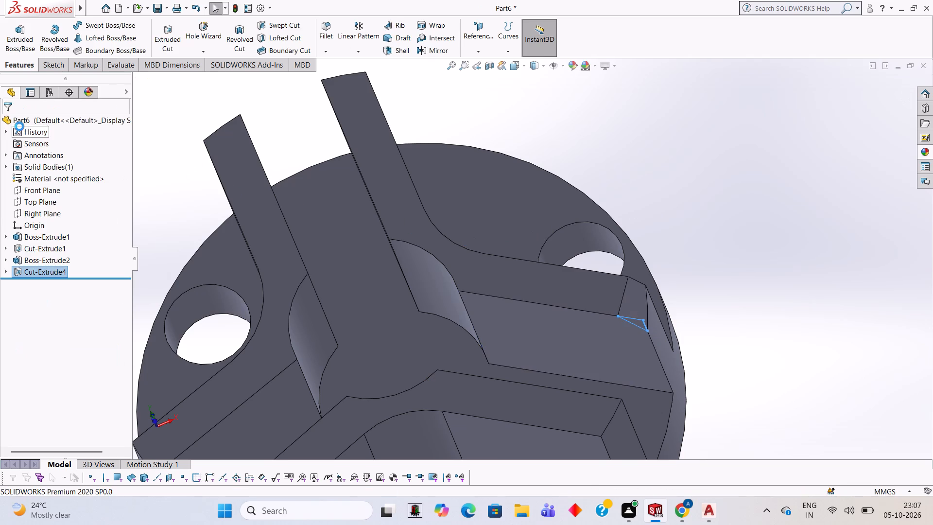
{"action": "left_click", "coordinate": [706, 163]}
Examine the cut corner of the right band's lower arm from several angles, including from the side and from above.
{"action": "middle_click_drag", "start_coordinate": [696, 303], "coordinate": [708, 219]}
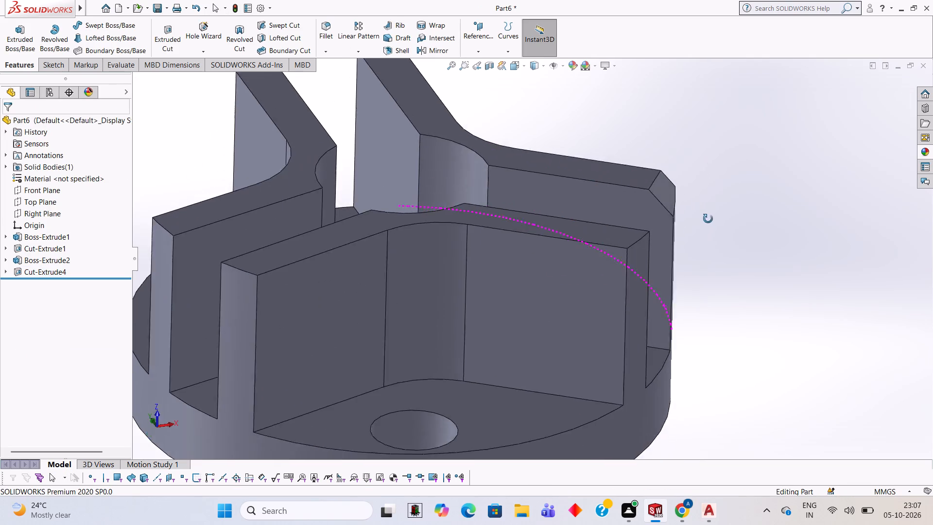
{"action": "middle_click_drag", "start_coordinate": [708, 219], "coordinate": [704, 199]}
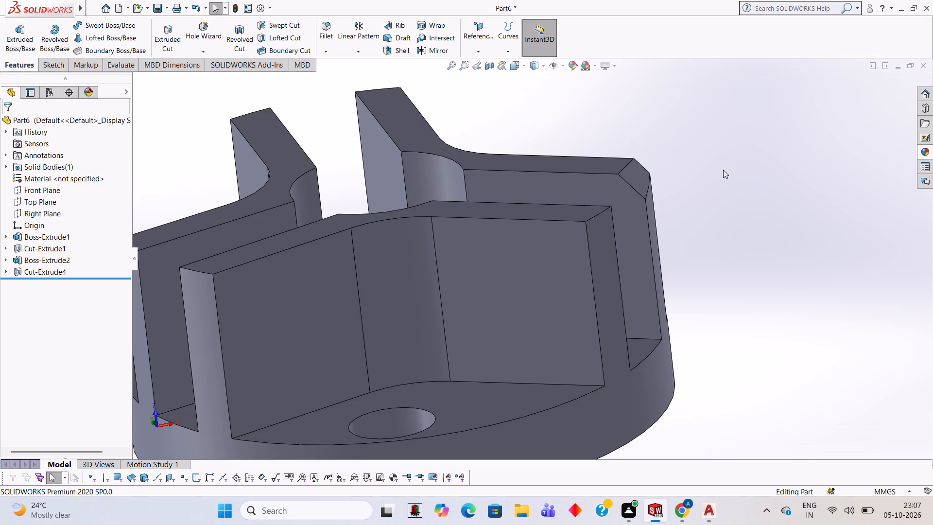
{"action": "middle_click_drag", "start_coordinate": [723, 170], "coordinate": [681, 200]}
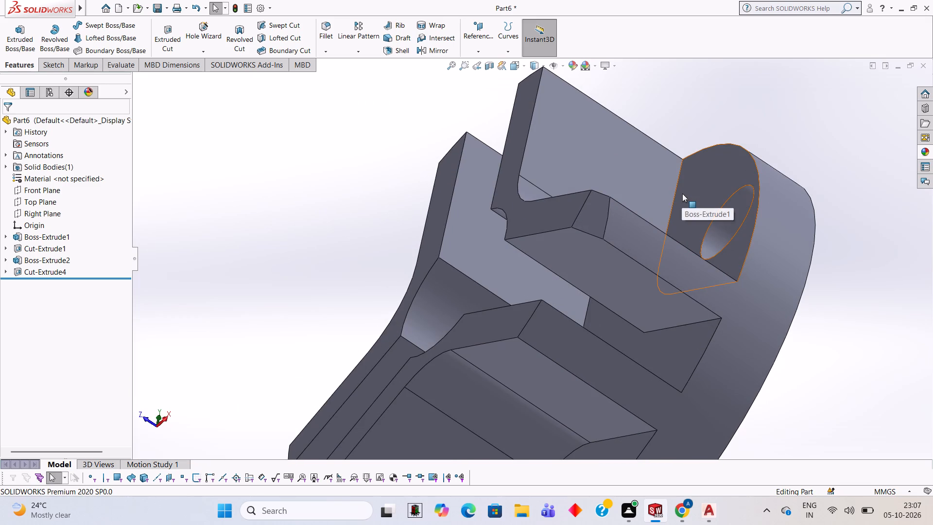
{"action": "middle_click_drag", "start_coordinate": [725, 108], "coordinate": [779, 216]}
{"action": "scroll", "coordinate": [754, 222], "scroll_direction": "up", "scroll_amount": 3}
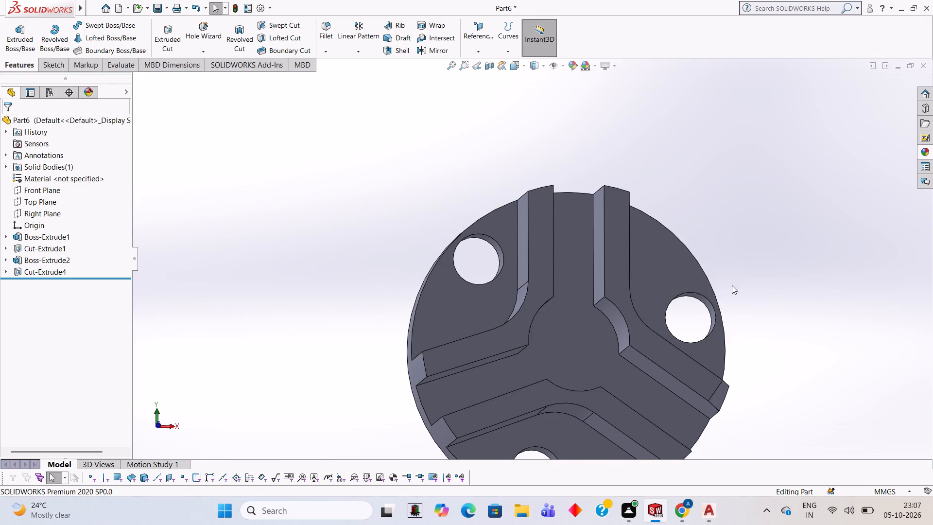
{"action": "middle_click_drag", "start_coordinate": [743, 339], "coordinate": [739, 339]}
{"action": "middle_click_drag", "start_coordinate": [739, 339], "coordinate": [725, 340]}
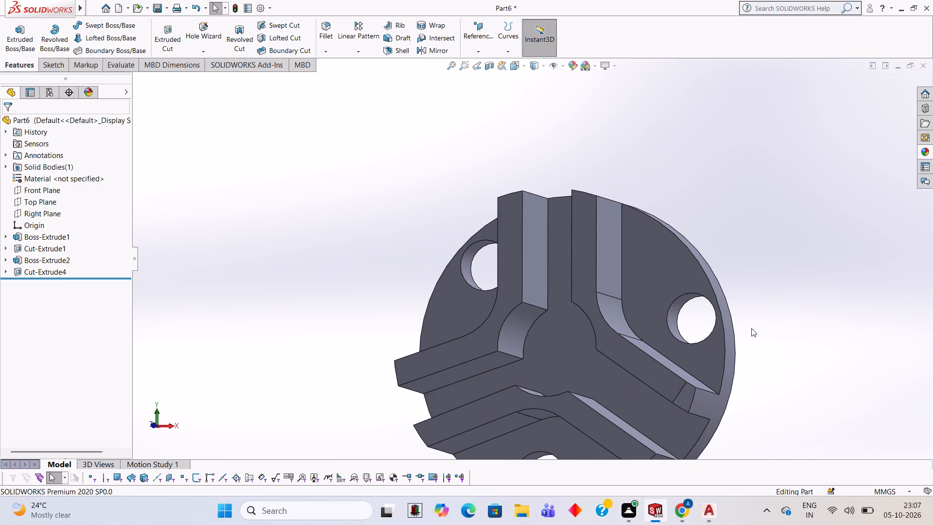
{"action": "middle_click_drag", "start_coordinate": [764, 327], "coordinate": [784, 326]}
{"action": "scroll", "coordinate": [702, 374], "scroll_direction": "up", "scroll_amount": 2}
{"action": "scroll", "coordinate": [668, 355], "scroll_direction": "down", "scroll_amount": 3}
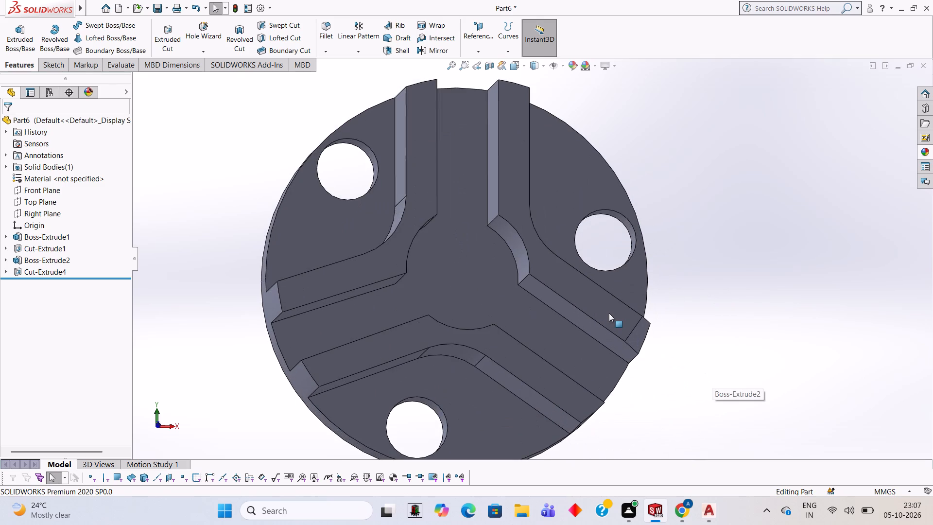
{"action": "scroll", "coordinate": [609, 313], "scroll_direction": "down", "scroll_amount": 2}
{"action": "middle_click_drag", "start_coordinate": [668, 333], "coordinate": [647, 323]}
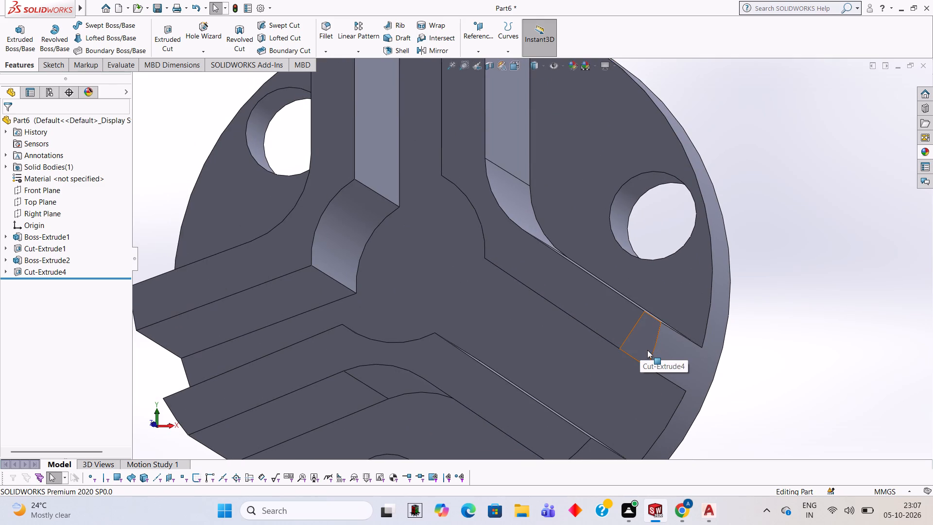
{"action": "middle_click_drag", "start_coordinate": [648, 329], "coordinate": [690, 246]}
{"action": "middle_click_drag", "start_coordinate": [691, 246], "coordinate": [710, 258]}
{"action": "scroll", "coordinate": [646, 331], "scroll_direction": "up", "scroll_amount": 1}
{"action": "middle_click_drag", "start_coordinate": [662, 339], "coordinate": [664, 342]}
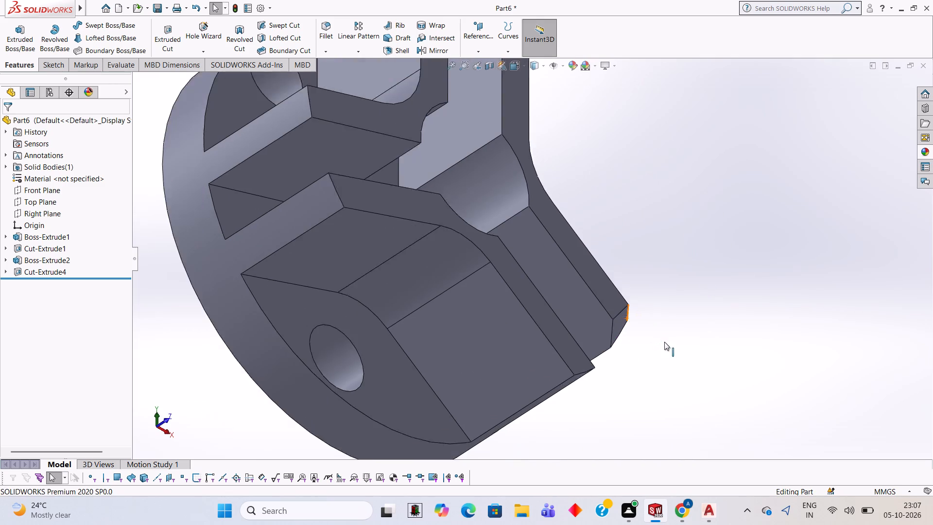
{"action": "middle_click_drag", "start_coordinate": [664, 342], "coordinate": [696, 293]}
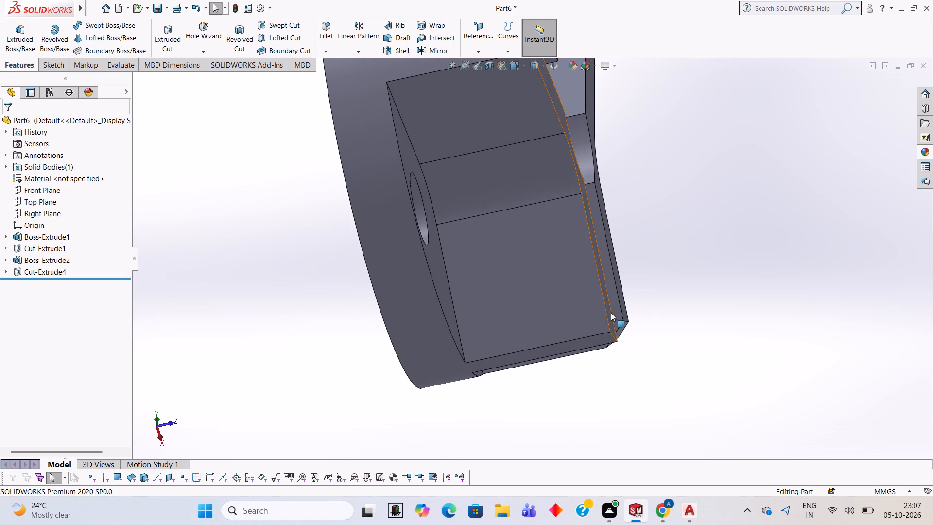
{"action": "middle_click_drag", "start_coordinate": [623, 317], "coordinate": [562, 320]}
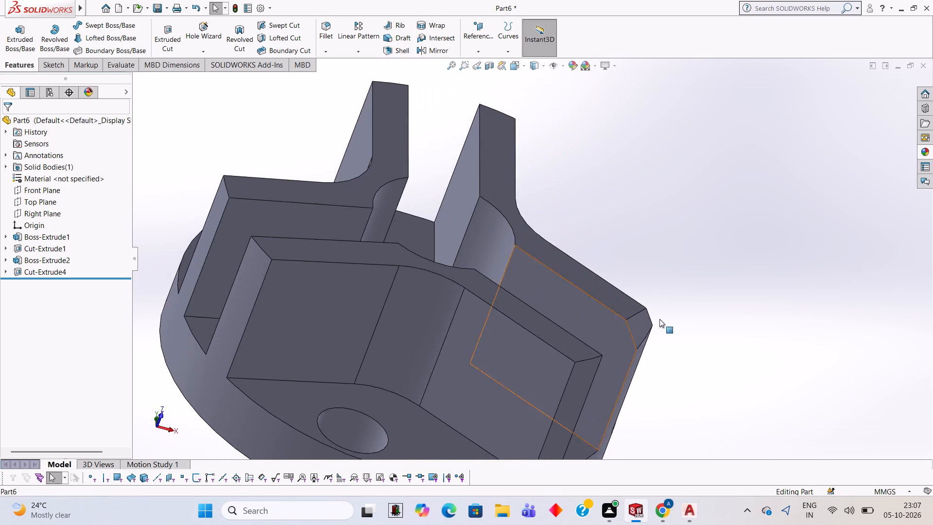
{"action": "scroll", "coordinate": [707, 313], "scroll_direction": "up", "scroll_amount": 2}
{"action": "middle_click_drag", "start_coordinate": [670, 315], "coordinate": [570, 322]}
{"action": "middle_click_drag", "start_coordinate": [583, 108], "coordinate": [587, 232]}
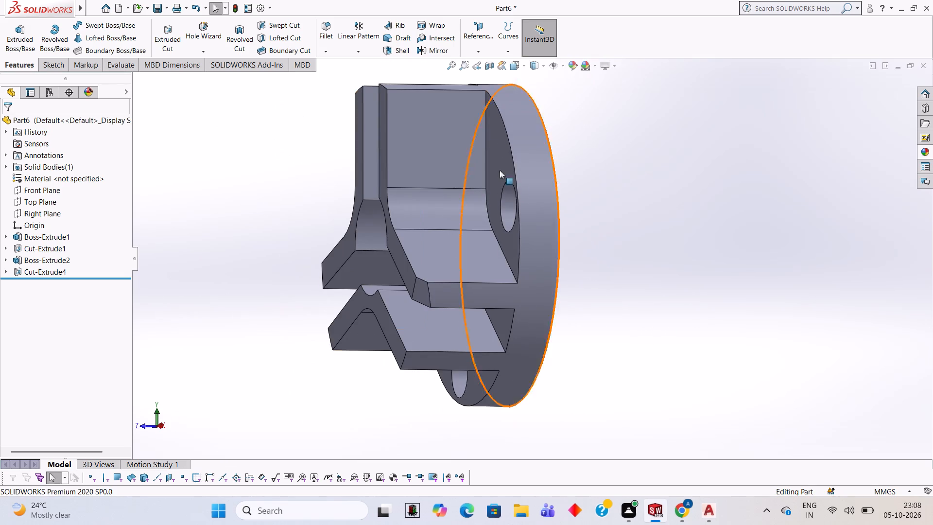
{"action": "middle_click_drag", "start_coordinate": [524, 184], "coordinate": [481, 321]}
{"action": "middle_click_drag", "start_coordinate": [381, 285], "coordinate": [413, 353]}
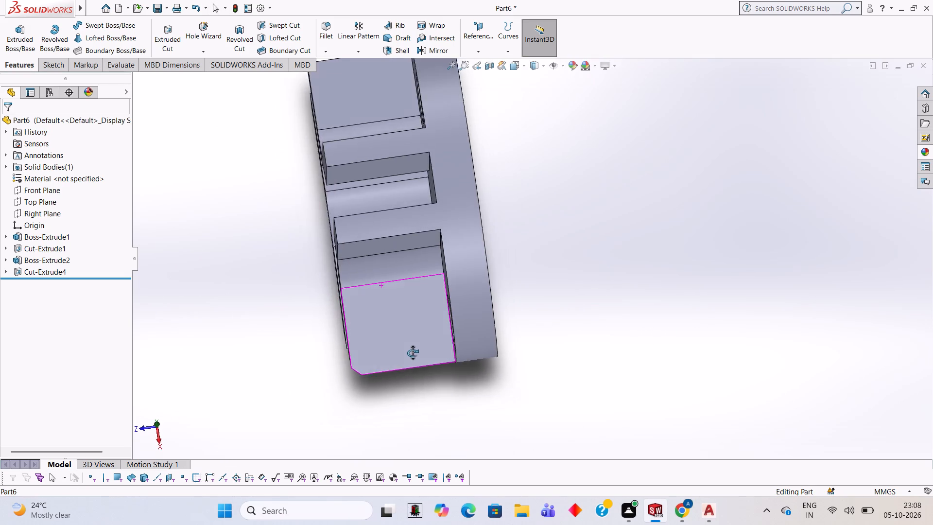
{"action": "middle_click_drag", "start_coordinate": [413, 353], "coordinate": [425, 297]}
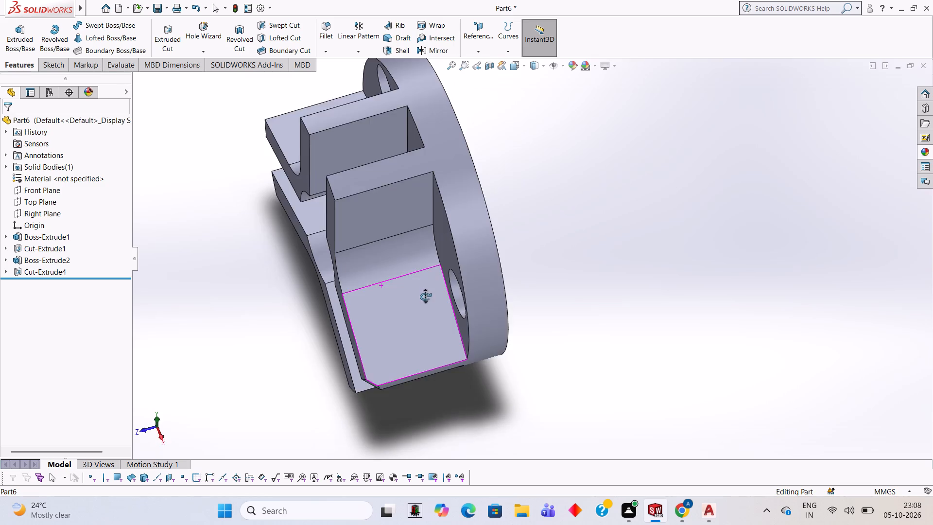
{"action": "middle_click_drag", "start_coordinate": [425, 297], "coordinate": [416, 291]}
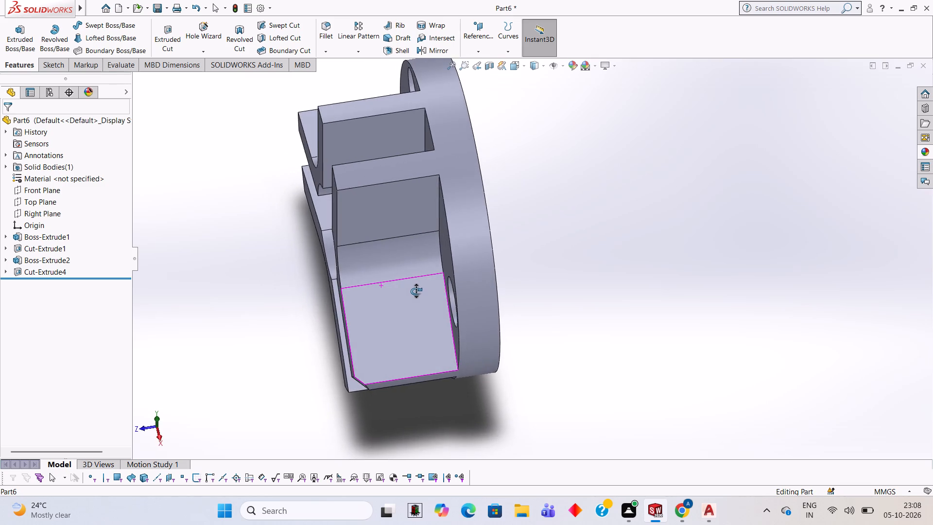
{"action": "middle_click_drag", "start_coordinate": [416, 291], "coordinate": [500, 230]}
{"action": "middle_click_drag", "start_coordinate": [490, 316], "coordinate": [492, 267]}
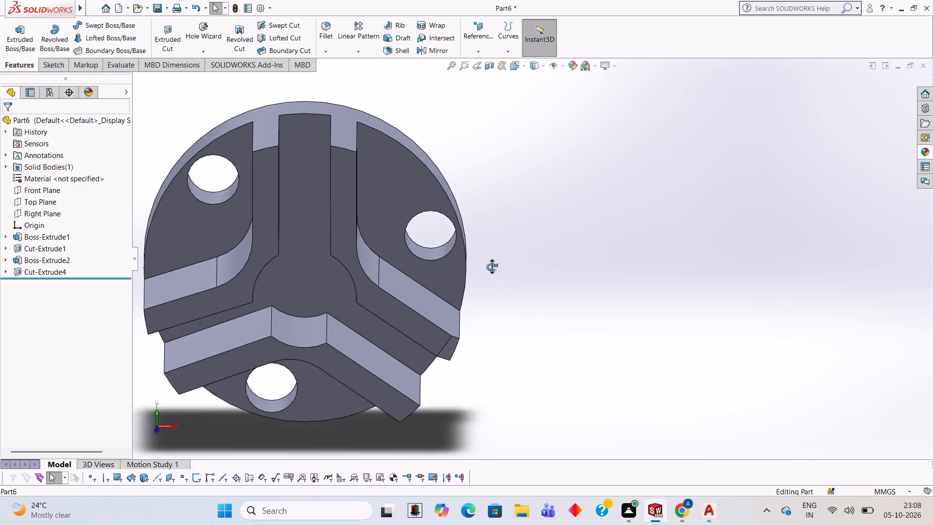
{"action": "middle_click_drag", "start_coordinate": [492, 267], "coordinate": [489, 244]}
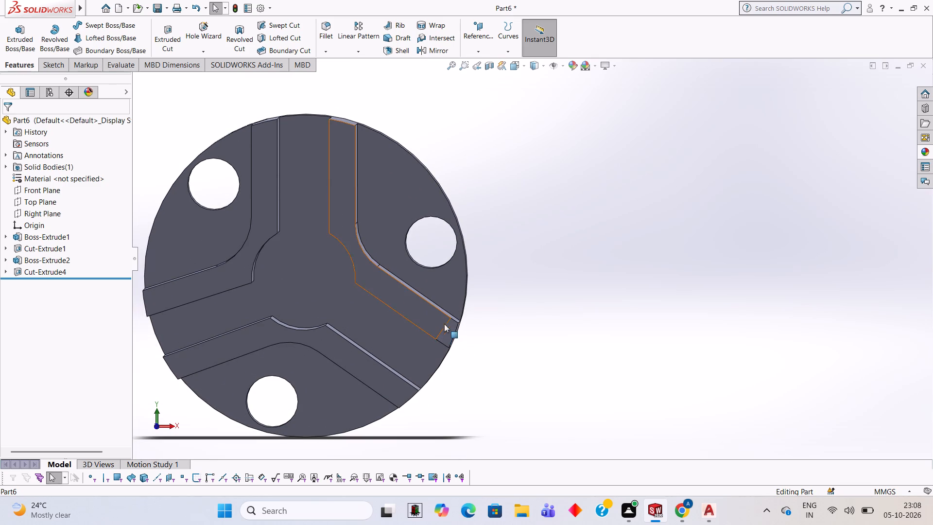
Undo the corner cut and its triangle sketch on the right band's lower arm, and leave the emptied sketch.
{"action": "scroll", "coordinate": [421, 206], "scroll_direction": "up", "scroll_amount": 2}
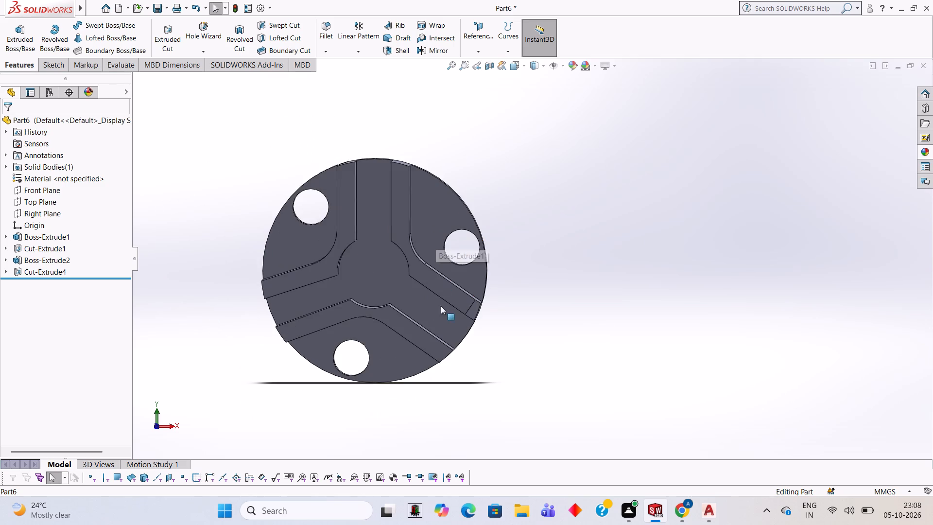
{"action": "middle_click_drag", "start_coordinate": [441, 310], "coordinate": [438, 264]}
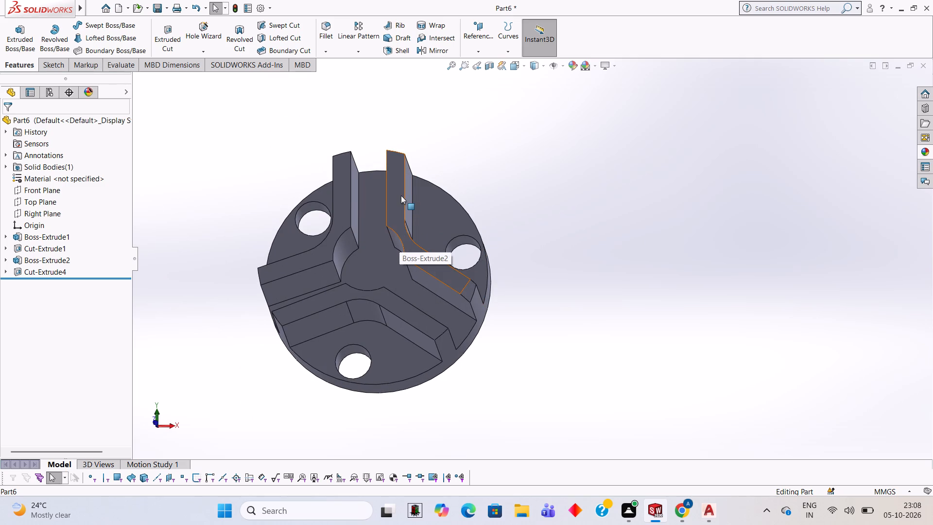
{"action": "middle_click_drag", "start_coordinate": [368, 143], "coordinate": [384, 213]}
{"action": "middle_click_drag", "start_coordinate": [375, 208], "coordinate": [372, 178]}
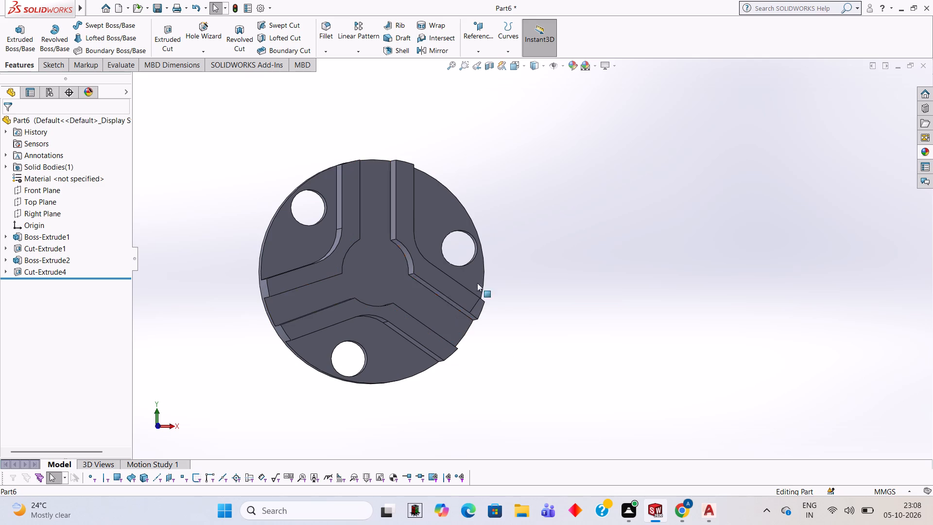
{"action": "middle_click_drag", "start_coordinate": [495, 227], "coordinate": [482, 220]}
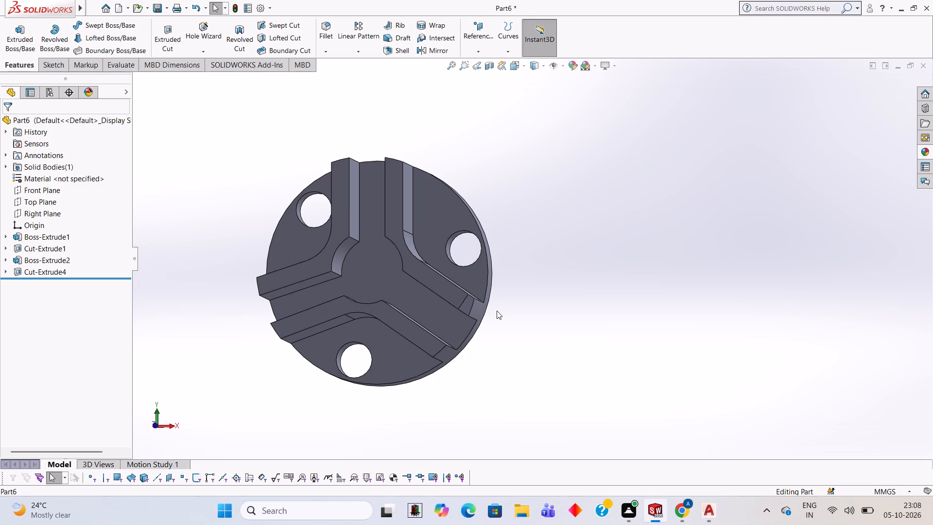
{"action": "key", "text": "ctrl+z"}
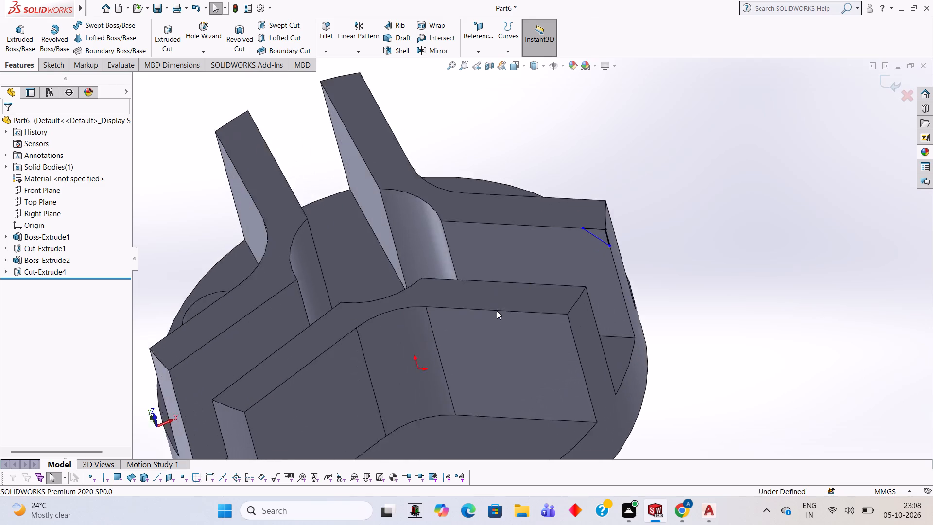
{"action": "key", "text": "ctrl+z"}
{"action": "key", "text": "ctrl+z"}
{"action": "key", "text": "ctrl+z"}
{"action": "key", "text": "ctrl+z"}
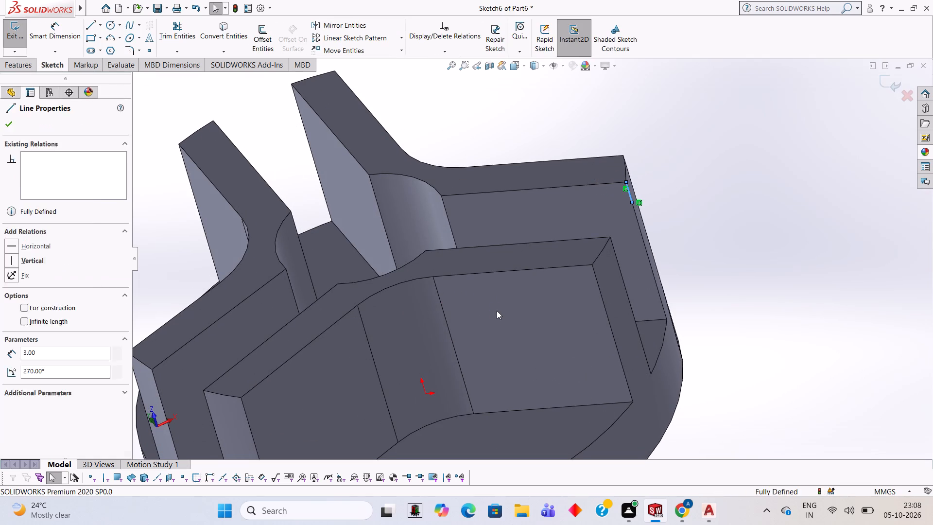
{"action": "key", "text": "ctrl+z"}
{"action": "left_click", "coordinate": [895, 77]}
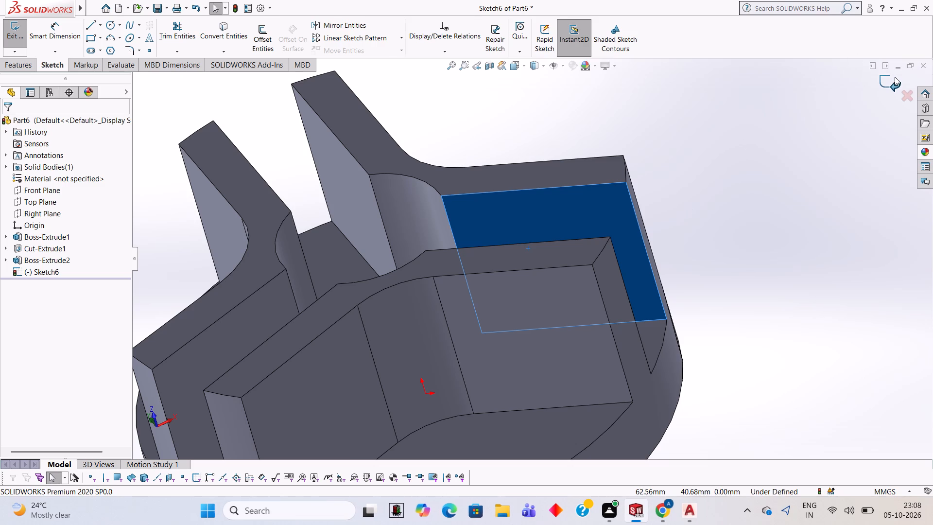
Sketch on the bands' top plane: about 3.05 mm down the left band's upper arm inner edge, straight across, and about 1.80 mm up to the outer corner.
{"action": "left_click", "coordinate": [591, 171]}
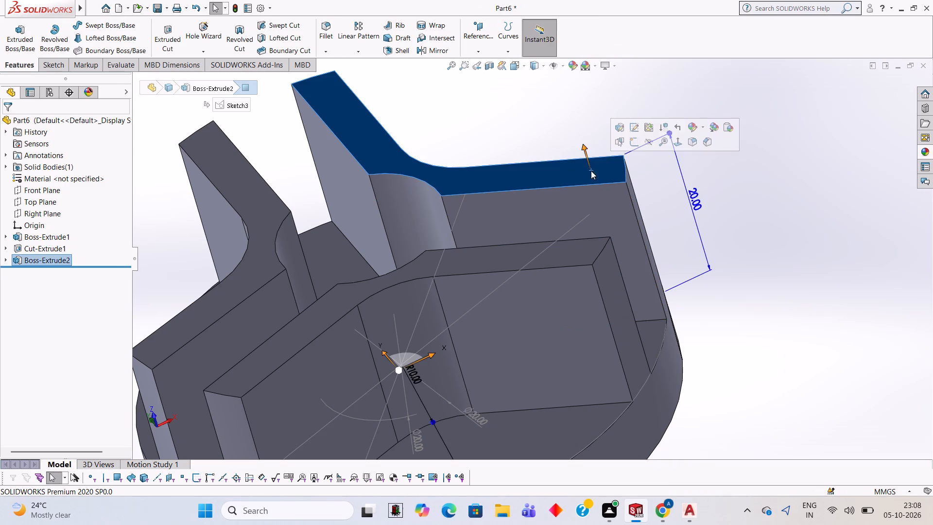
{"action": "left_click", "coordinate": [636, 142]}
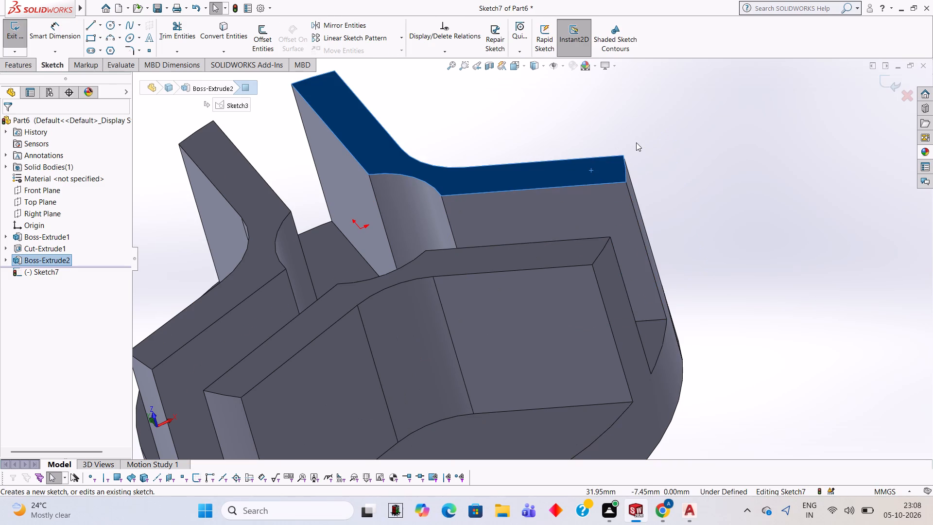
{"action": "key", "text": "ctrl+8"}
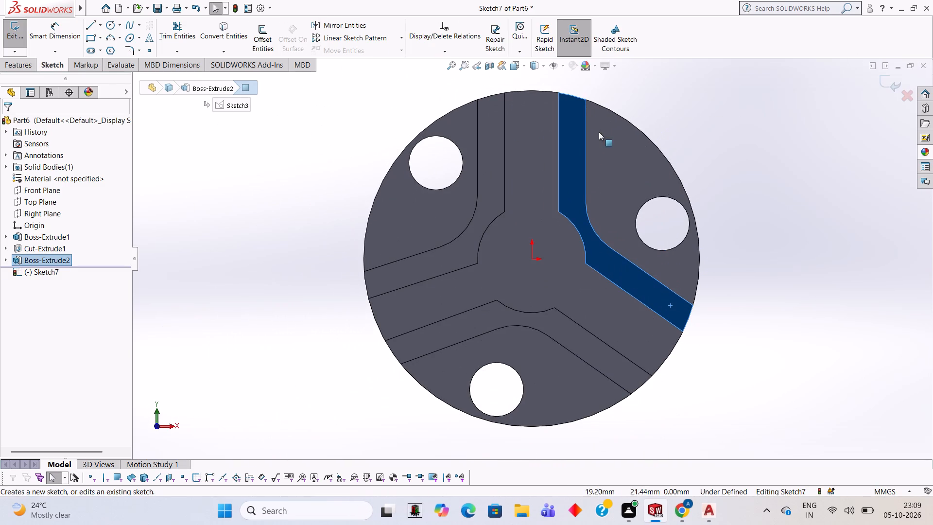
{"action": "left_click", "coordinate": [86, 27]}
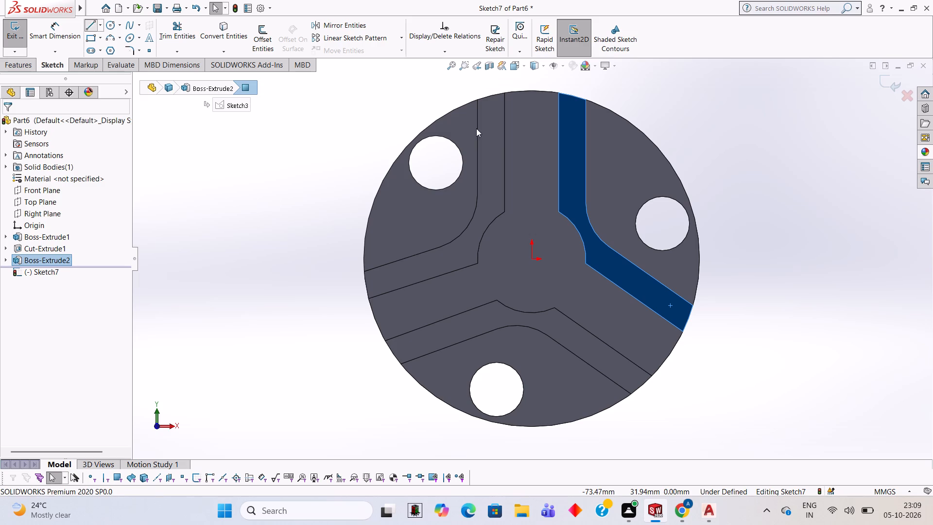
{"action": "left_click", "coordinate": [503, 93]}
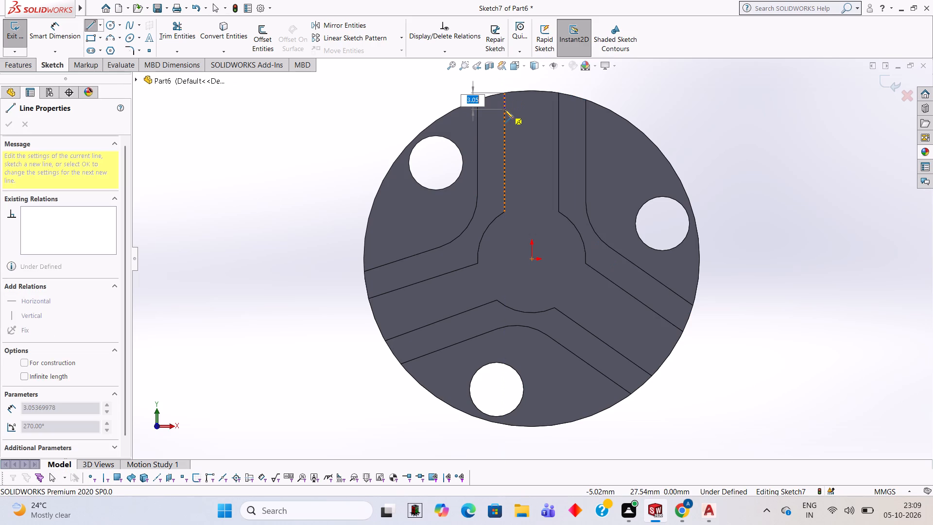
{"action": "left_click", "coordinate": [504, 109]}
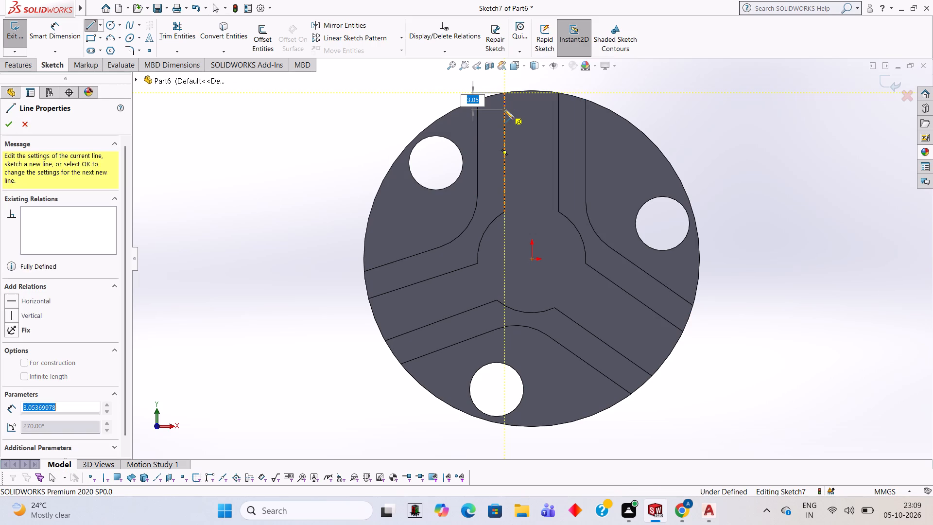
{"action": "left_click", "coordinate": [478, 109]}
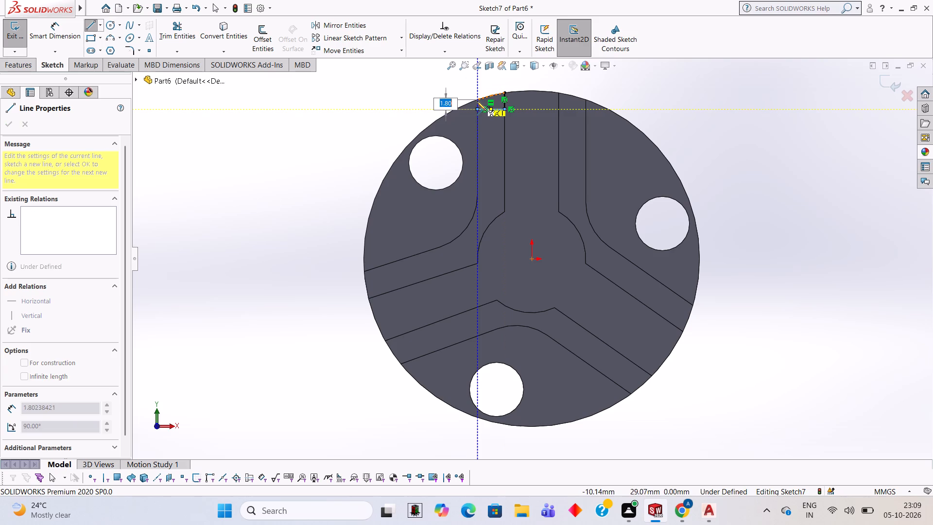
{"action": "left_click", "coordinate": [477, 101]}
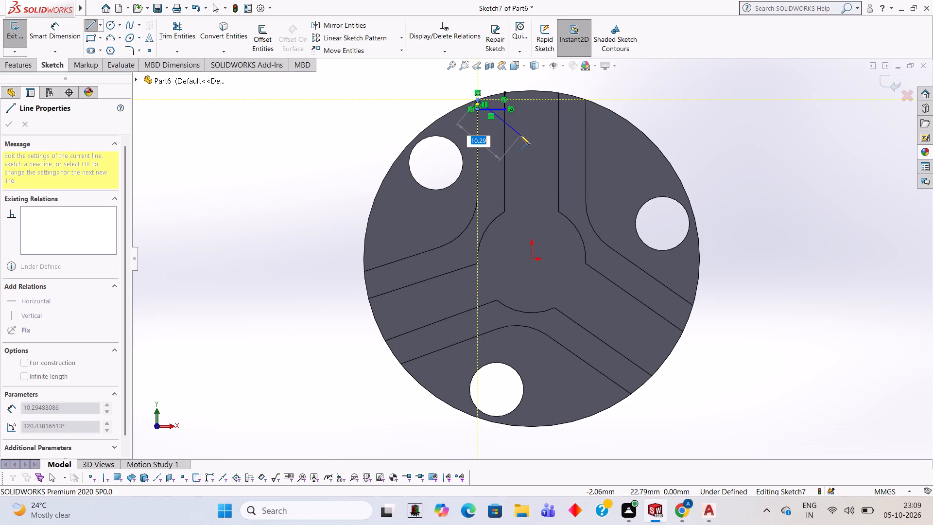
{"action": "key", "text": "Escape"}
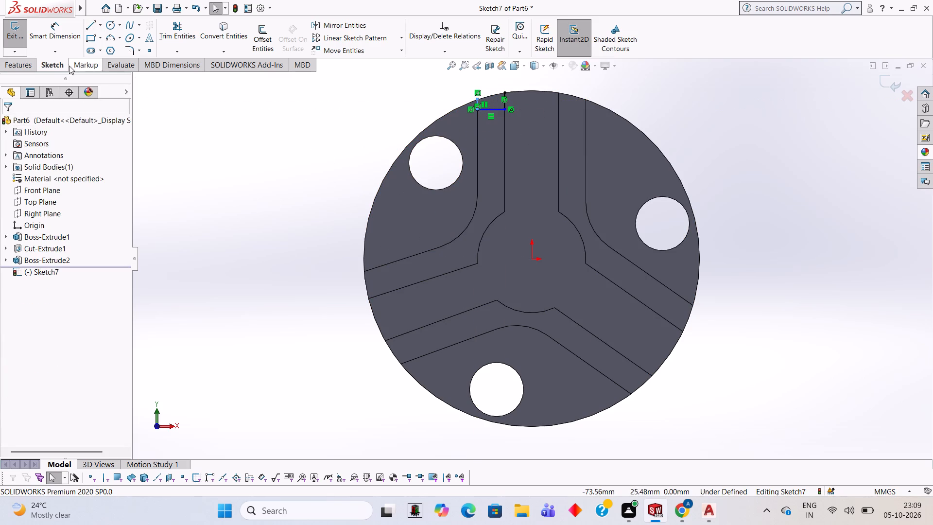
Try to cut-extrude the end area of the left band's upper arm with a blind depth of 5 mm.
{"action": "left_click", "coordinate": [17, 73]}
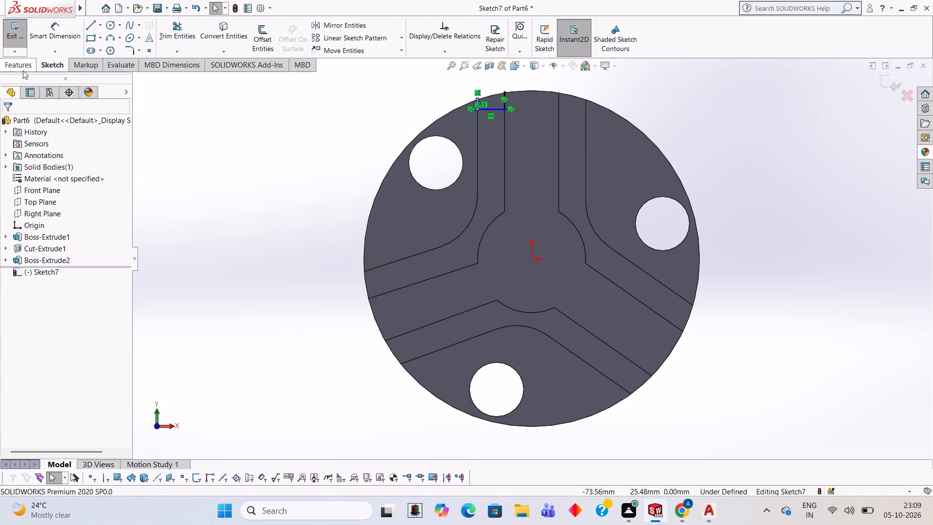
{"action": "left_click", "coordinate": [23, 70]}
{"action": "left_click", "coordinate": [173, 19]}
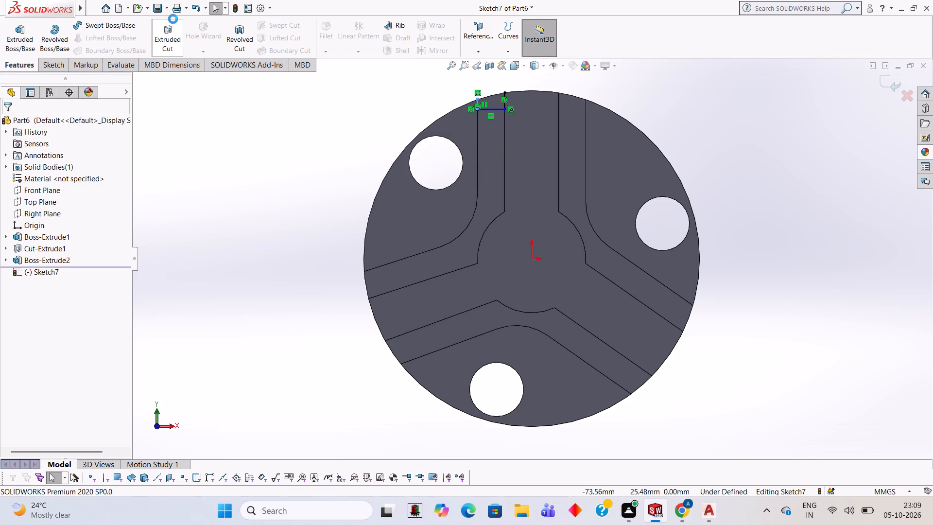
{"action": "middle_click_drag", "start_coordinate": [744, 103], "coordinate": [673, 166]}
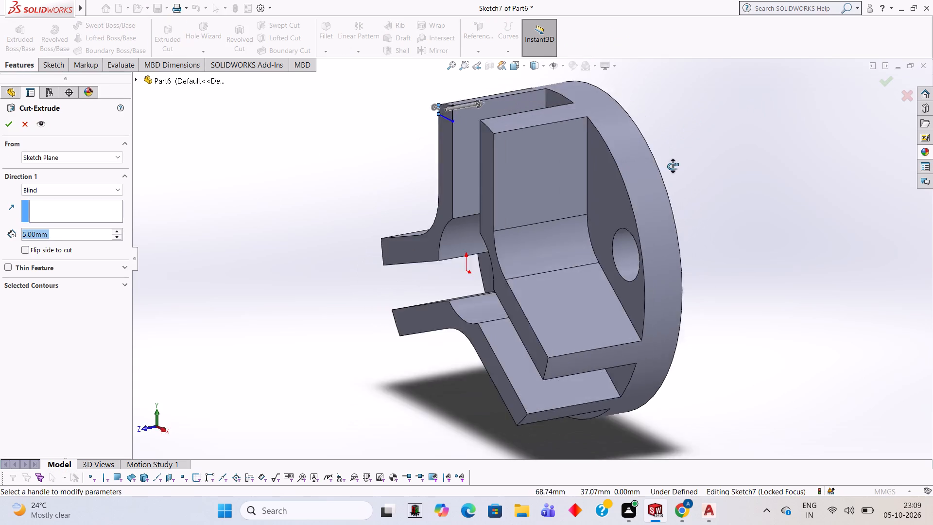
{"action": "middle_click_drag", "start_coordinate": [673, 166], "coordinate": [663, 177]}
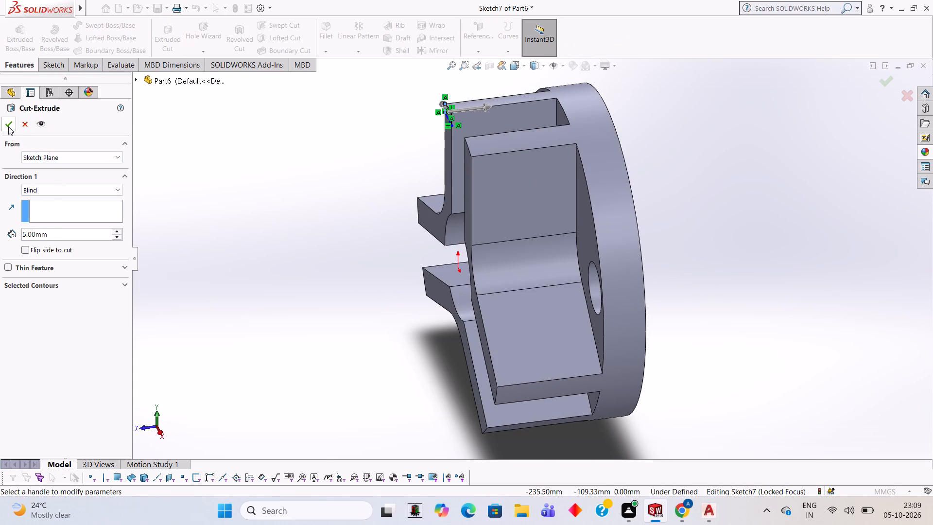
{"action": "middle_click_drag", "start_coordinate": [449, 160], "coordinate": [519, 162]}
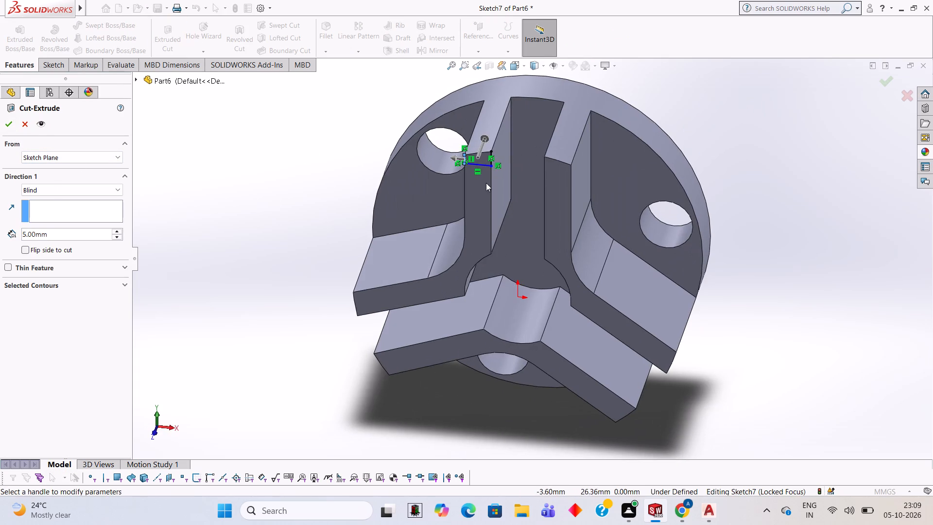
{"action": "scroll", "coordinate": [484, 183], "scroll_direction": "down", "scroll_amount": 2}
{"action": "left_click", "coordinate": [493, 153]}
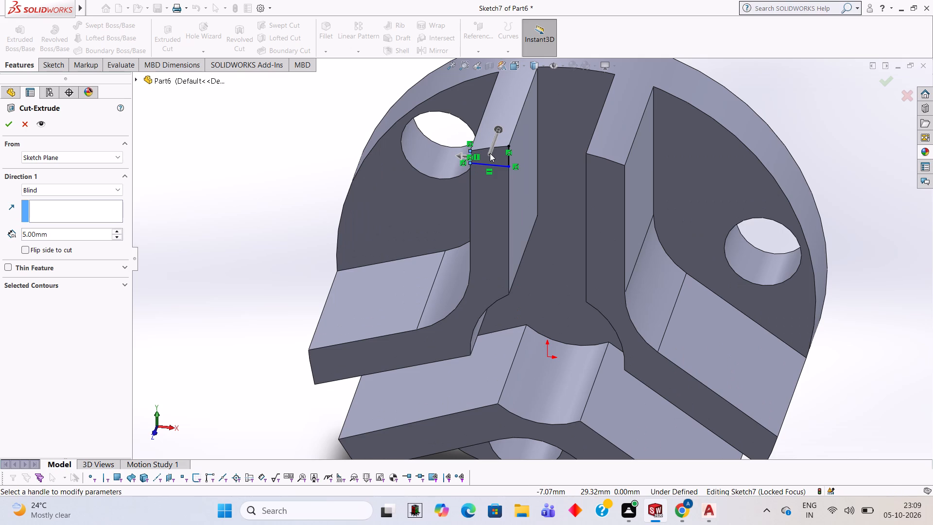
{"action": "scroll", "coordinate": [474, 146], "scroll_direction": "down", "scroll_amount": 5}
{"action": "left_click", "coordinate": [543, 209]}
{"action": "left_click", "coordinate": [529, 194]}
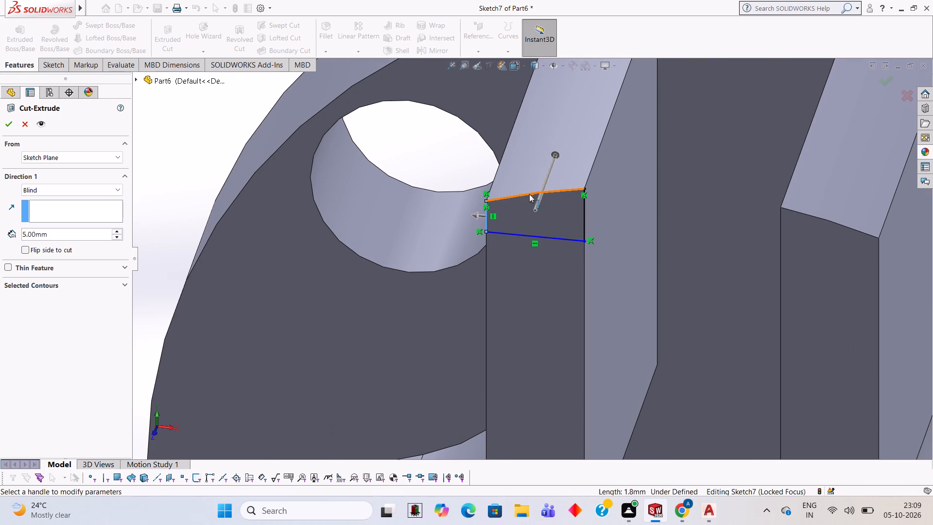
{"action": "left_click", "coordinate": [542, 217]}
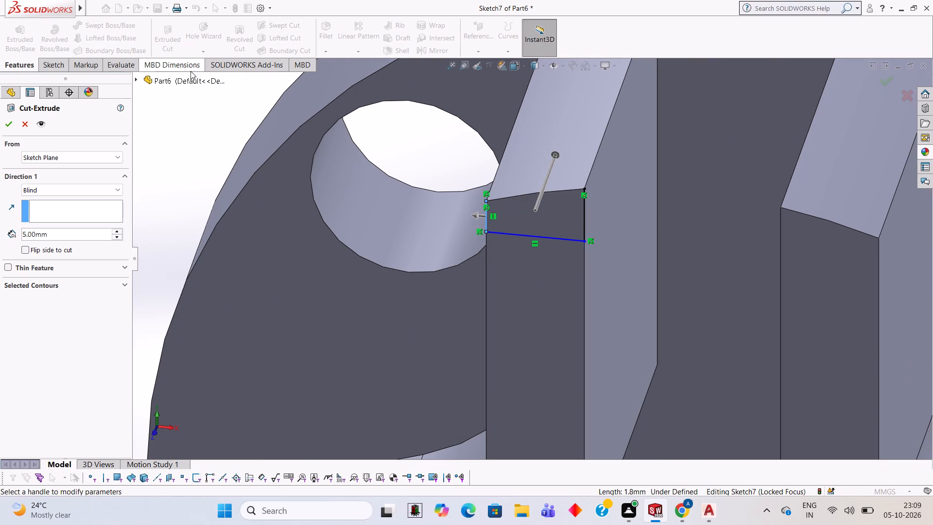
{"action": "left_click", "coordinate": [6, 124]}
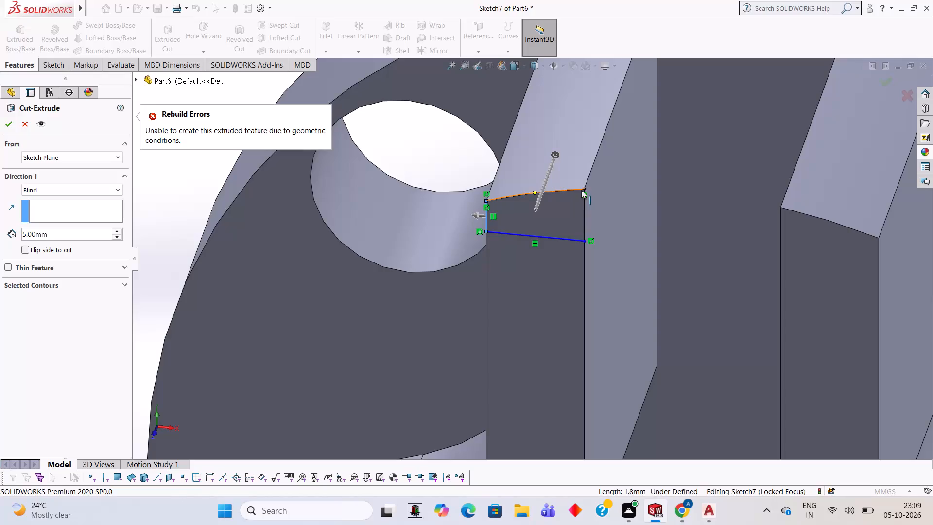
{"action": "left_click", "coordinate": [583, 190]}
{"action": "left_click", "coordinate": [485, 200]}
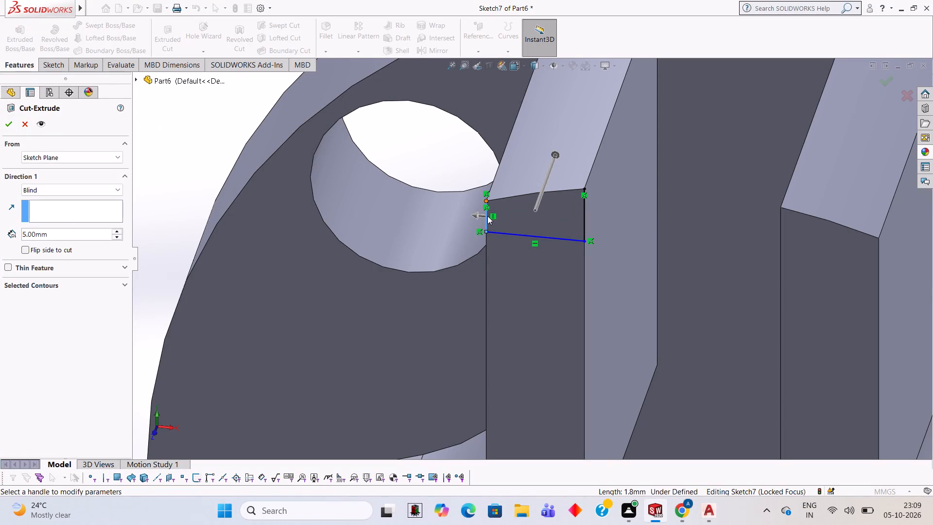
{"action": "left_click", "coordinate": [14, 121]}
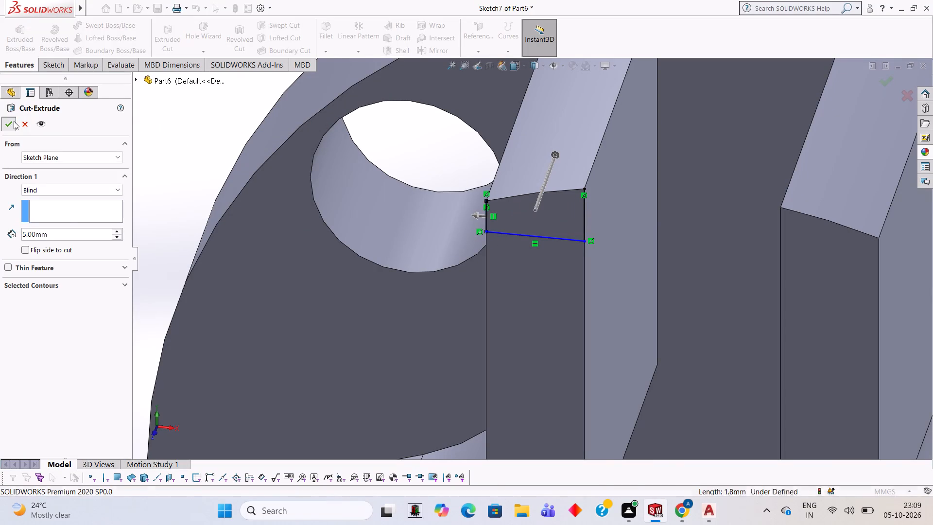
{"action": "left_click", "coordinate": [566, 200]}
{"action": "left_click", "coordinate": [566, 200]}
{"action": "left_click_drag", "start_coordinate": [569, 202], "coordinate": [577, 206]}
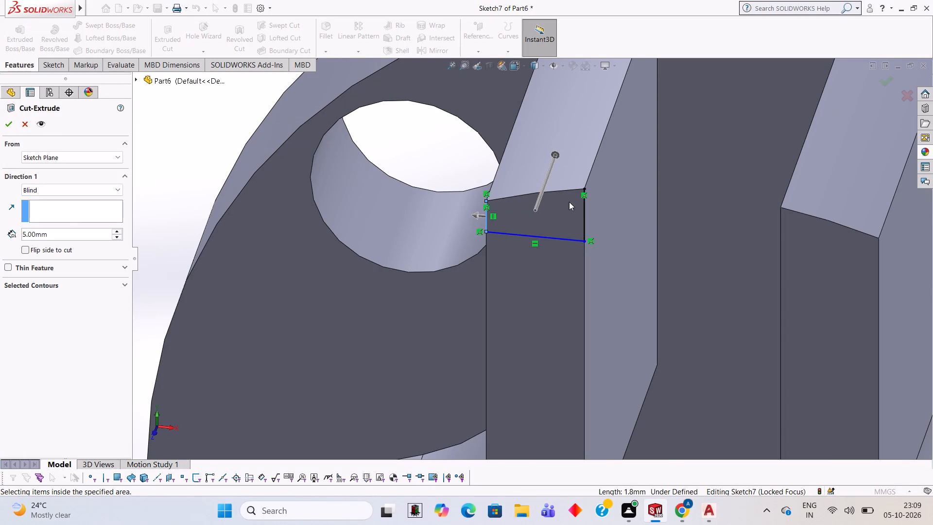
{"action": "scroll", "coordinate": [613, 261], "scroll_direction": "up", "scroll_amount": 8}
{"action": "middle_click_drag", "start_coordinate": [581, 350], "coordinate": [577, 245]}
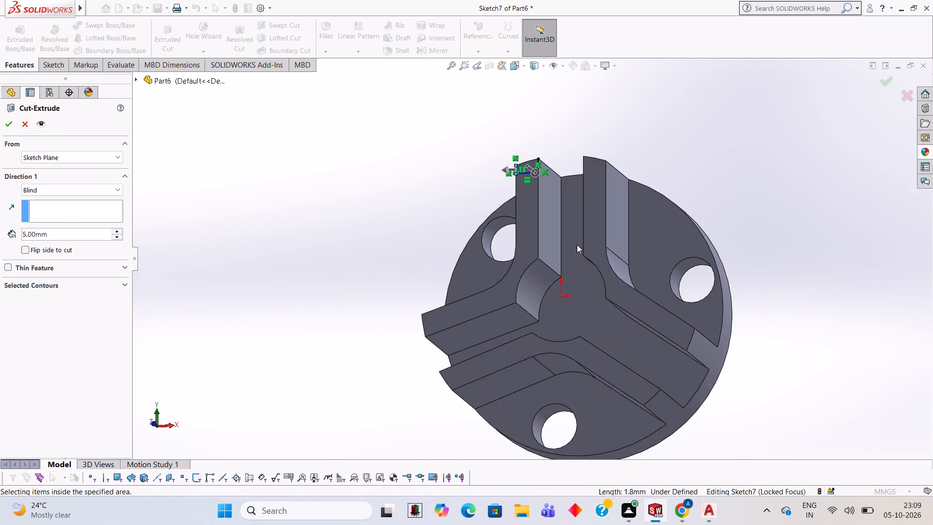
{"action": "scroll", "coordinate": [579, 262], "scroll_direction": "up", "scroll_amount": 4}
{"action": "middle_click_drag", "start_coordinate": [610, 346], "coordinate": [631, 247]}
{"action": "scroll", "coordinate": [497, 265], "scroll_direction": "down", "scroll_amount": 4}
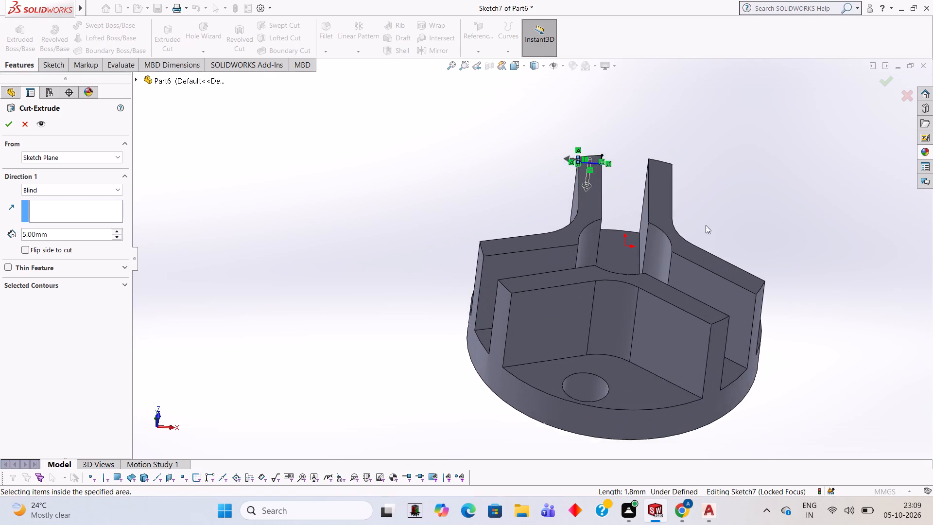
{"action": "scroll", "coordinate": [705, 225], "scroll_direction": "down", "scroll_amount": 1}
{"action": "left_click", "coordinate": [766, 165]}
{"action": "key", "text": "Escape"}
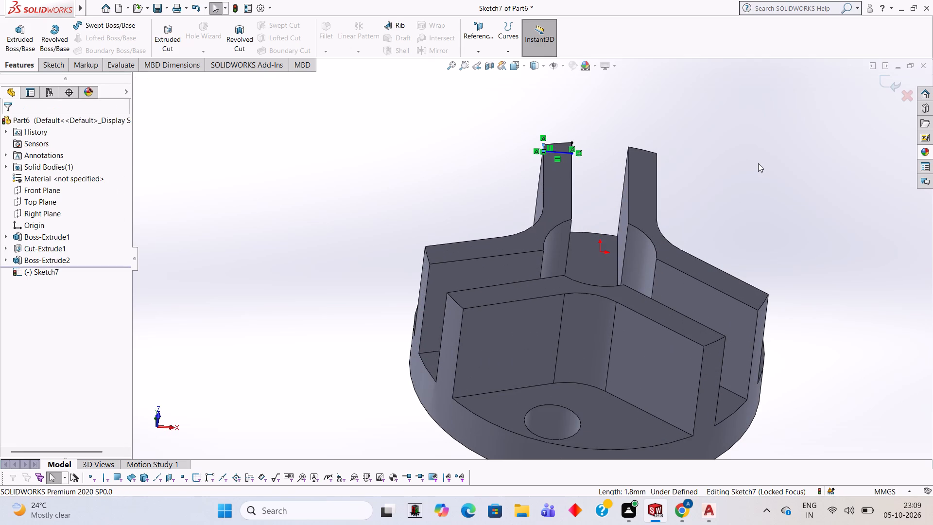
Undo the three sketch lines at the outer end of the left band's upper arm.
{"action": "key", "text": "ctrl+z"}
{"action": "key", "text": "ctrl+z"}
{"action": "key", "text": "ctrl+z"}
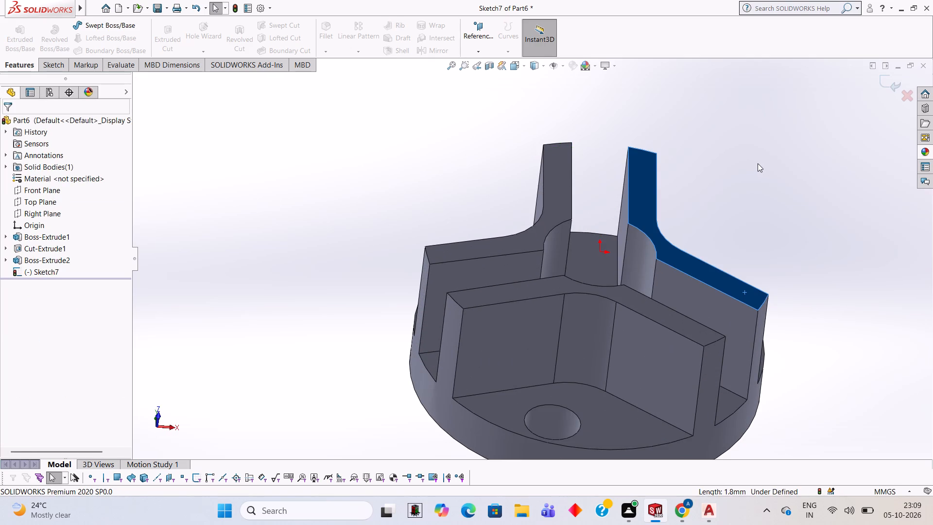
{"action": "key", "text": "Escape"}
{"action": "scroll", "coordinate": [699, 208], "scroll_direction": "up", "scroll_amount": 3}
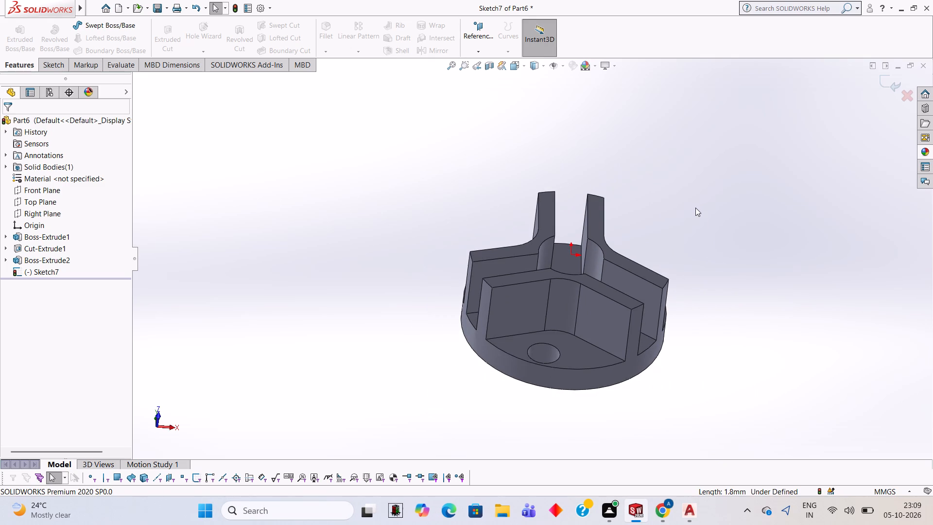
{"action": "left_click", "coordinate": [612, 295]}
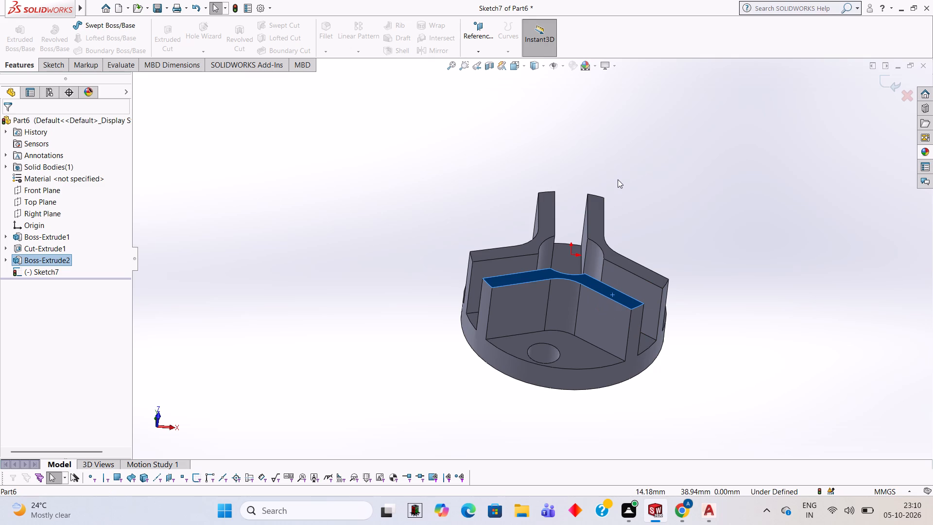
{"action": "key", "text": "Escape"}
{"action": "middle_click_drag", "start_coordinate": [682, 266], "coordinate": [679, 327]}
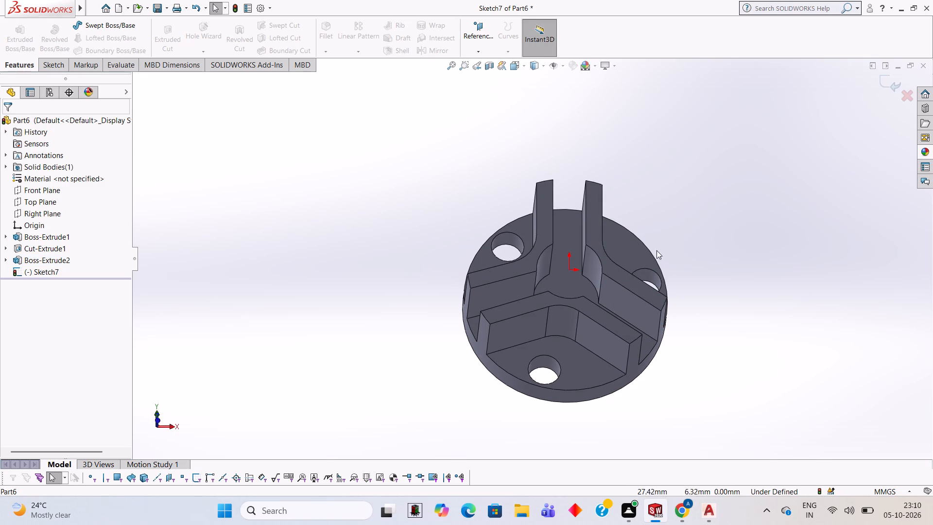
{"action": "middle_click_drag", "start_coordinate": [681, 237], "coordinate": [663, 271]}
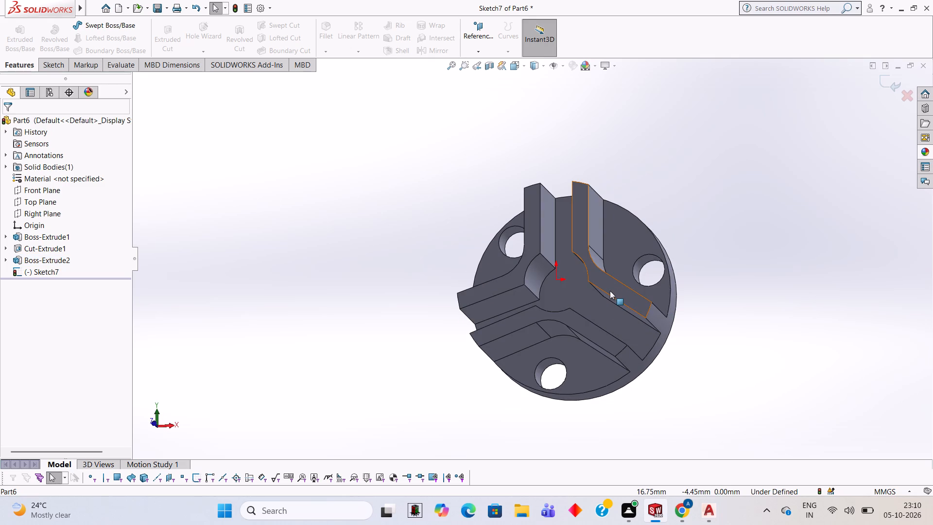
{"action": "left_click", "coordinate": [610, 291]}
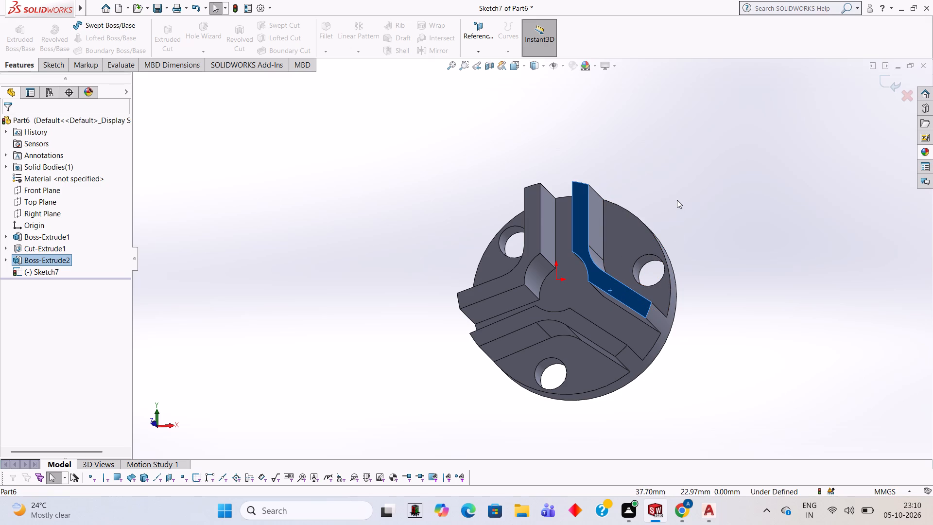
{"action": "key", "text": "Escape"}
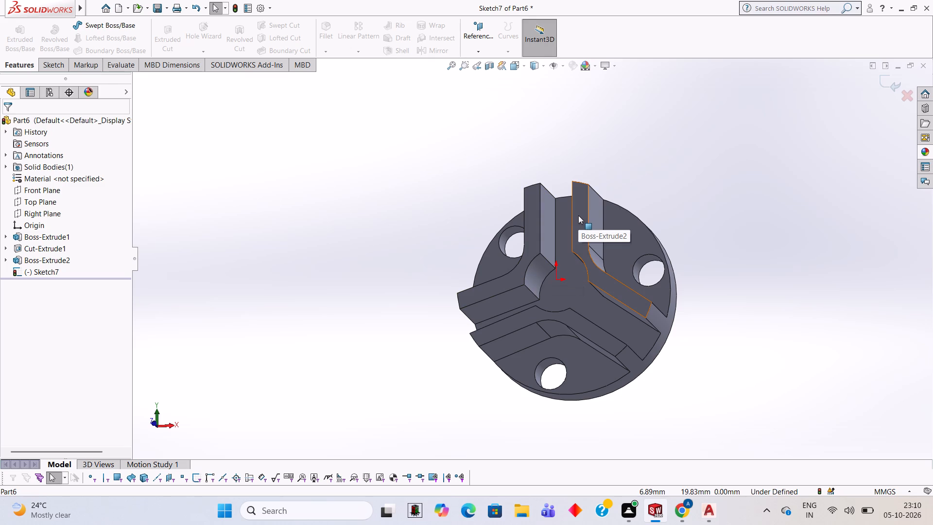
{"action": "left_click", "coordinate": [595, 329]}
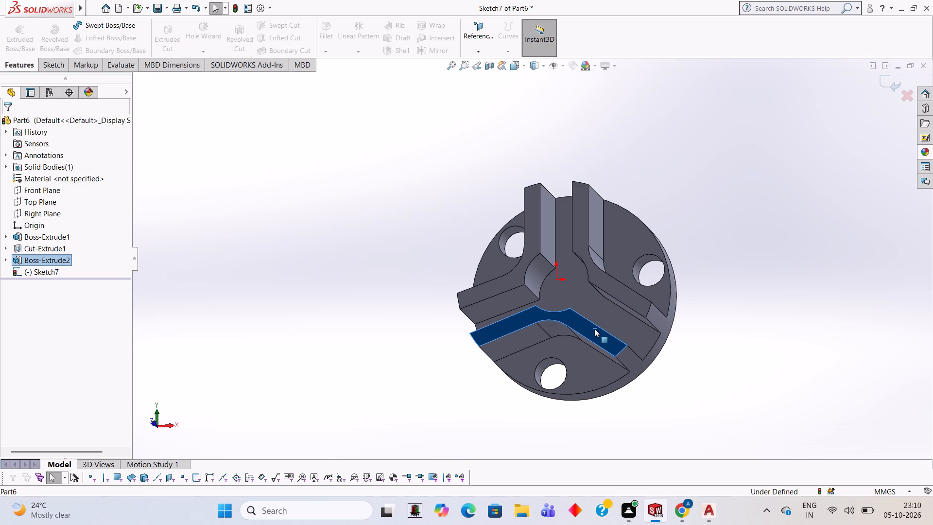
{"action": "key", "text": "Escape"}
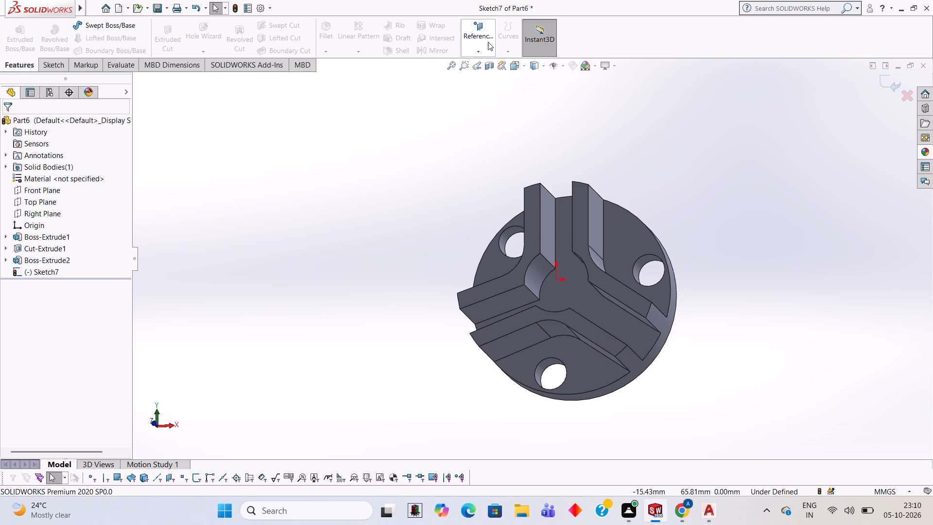
Leave the emptied sketch on the bands' top plane.
{"action": "left_click", "coordinate": [488, 42]}
{"action": "left_click", "coordinate": [478, 55]}
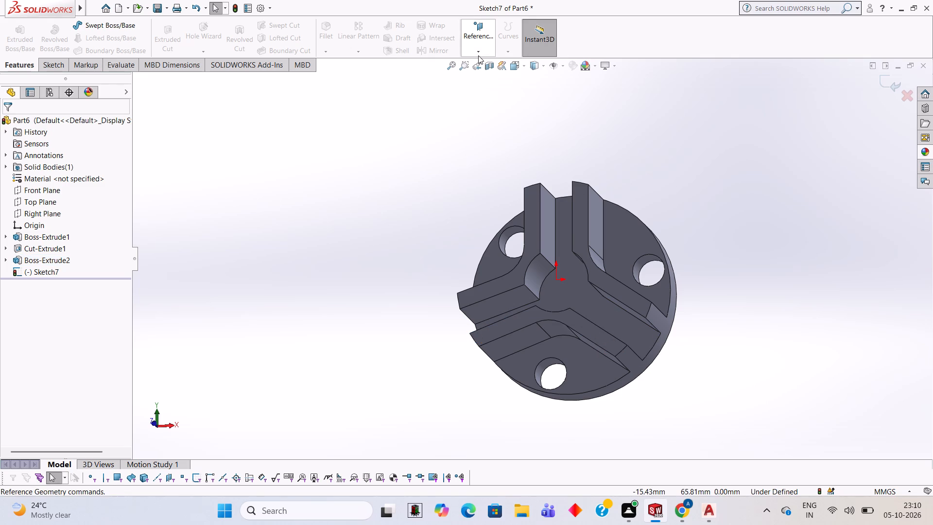
{"action": "left_click", "coordinate": [478, 55]}
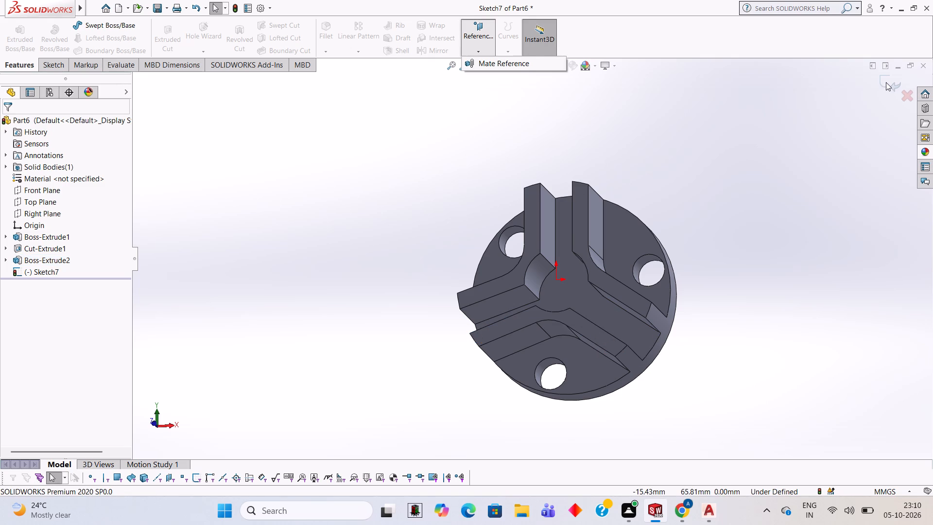
{"action": "left_click", "coordinate": [886, 82]}
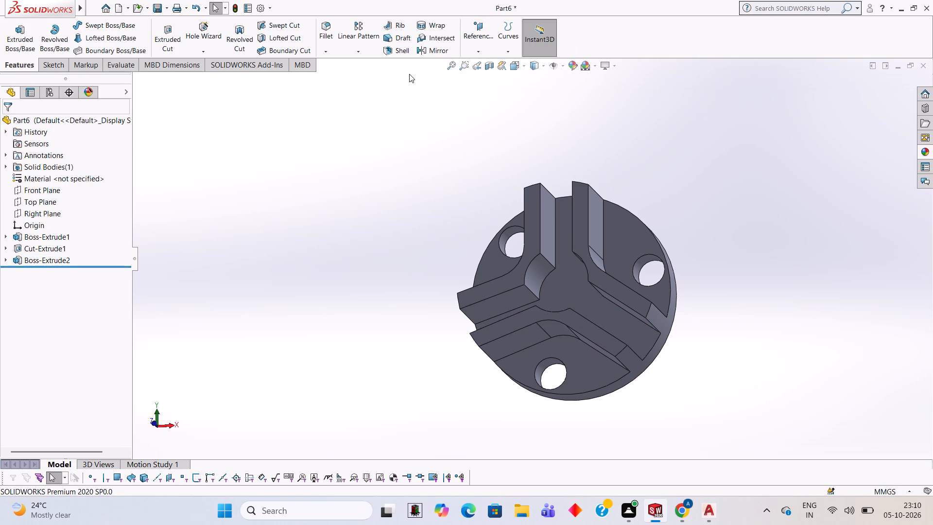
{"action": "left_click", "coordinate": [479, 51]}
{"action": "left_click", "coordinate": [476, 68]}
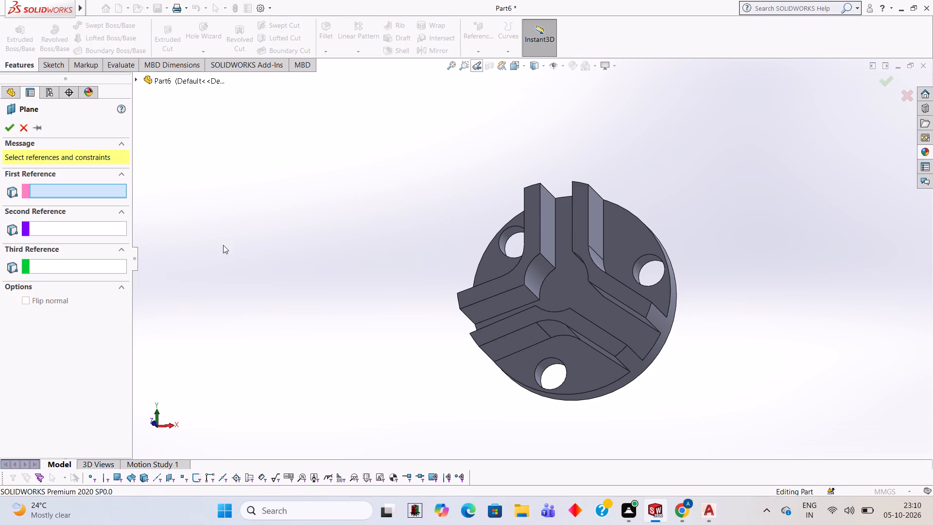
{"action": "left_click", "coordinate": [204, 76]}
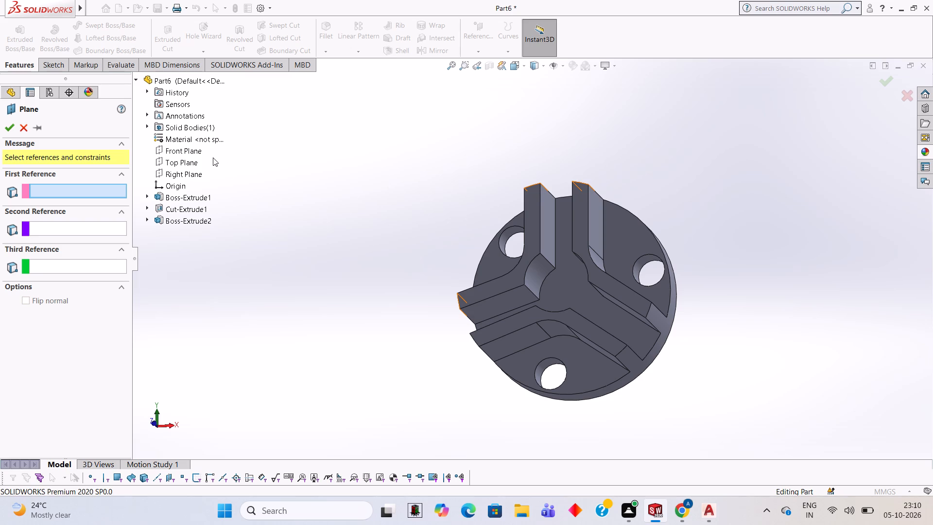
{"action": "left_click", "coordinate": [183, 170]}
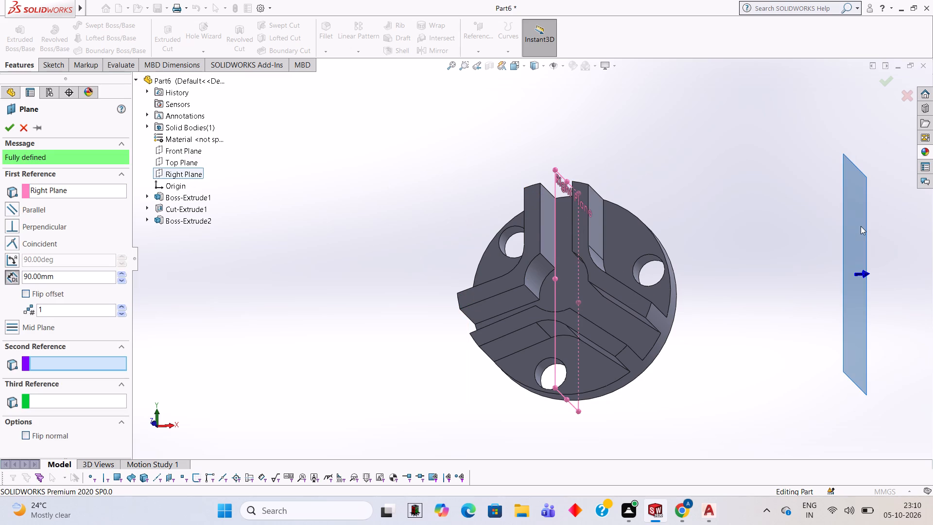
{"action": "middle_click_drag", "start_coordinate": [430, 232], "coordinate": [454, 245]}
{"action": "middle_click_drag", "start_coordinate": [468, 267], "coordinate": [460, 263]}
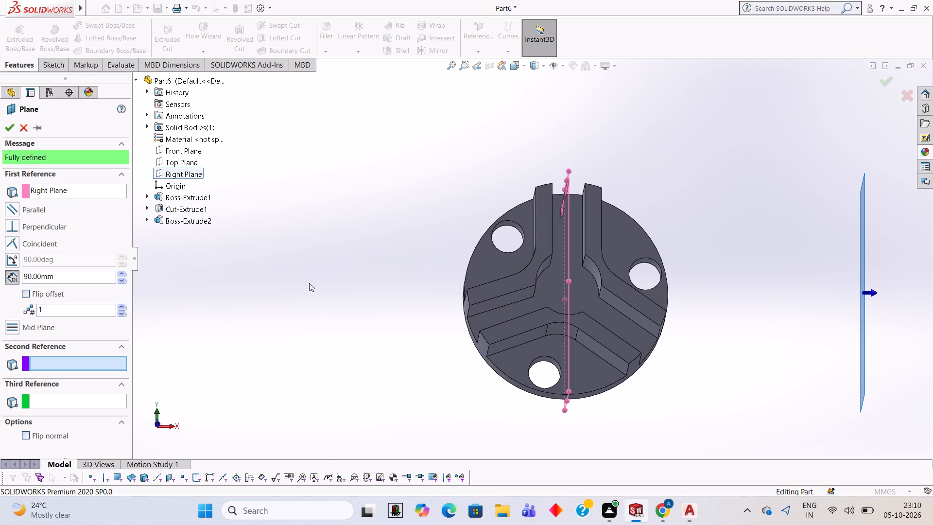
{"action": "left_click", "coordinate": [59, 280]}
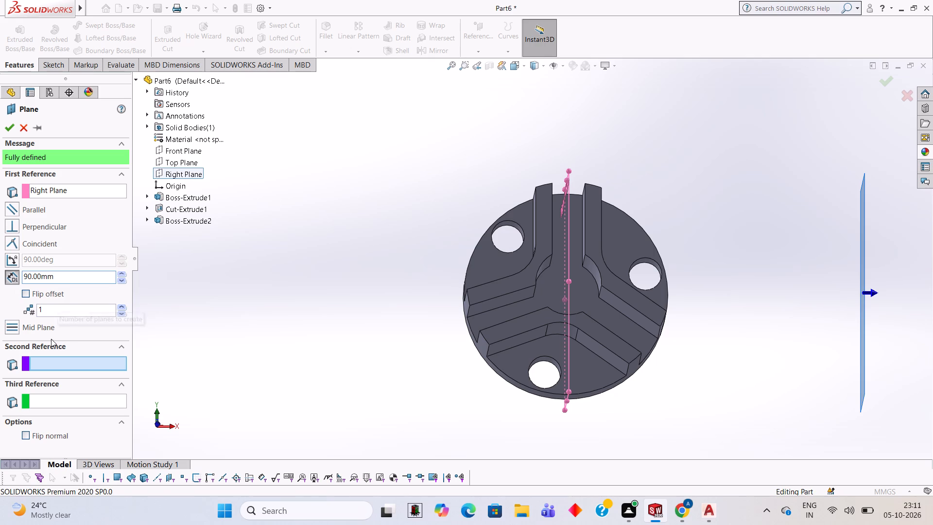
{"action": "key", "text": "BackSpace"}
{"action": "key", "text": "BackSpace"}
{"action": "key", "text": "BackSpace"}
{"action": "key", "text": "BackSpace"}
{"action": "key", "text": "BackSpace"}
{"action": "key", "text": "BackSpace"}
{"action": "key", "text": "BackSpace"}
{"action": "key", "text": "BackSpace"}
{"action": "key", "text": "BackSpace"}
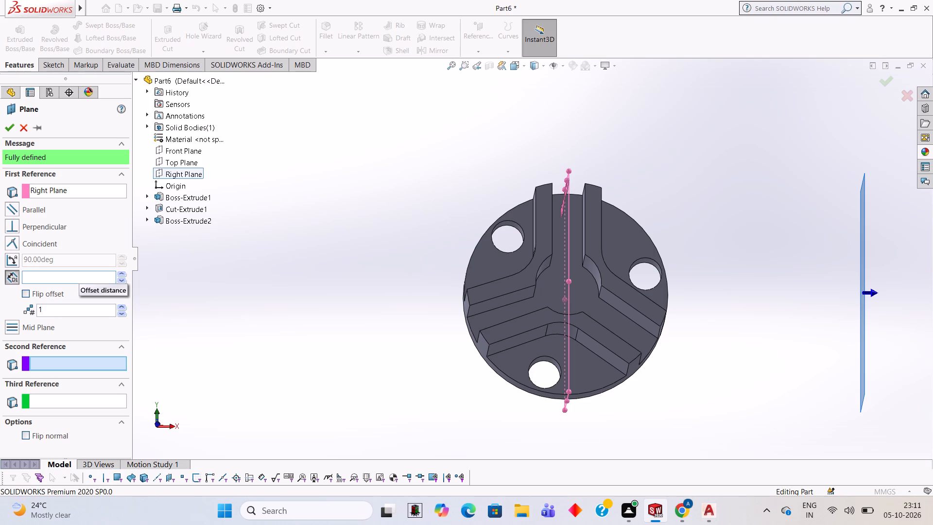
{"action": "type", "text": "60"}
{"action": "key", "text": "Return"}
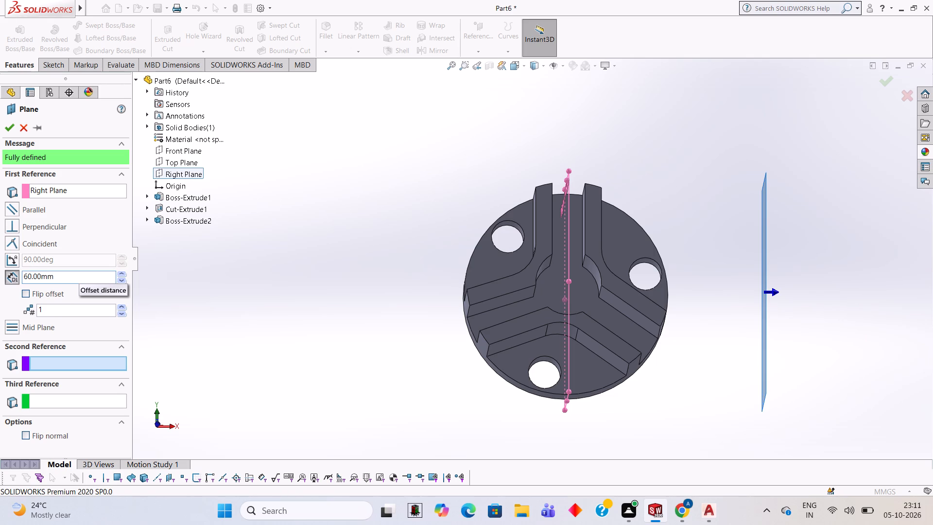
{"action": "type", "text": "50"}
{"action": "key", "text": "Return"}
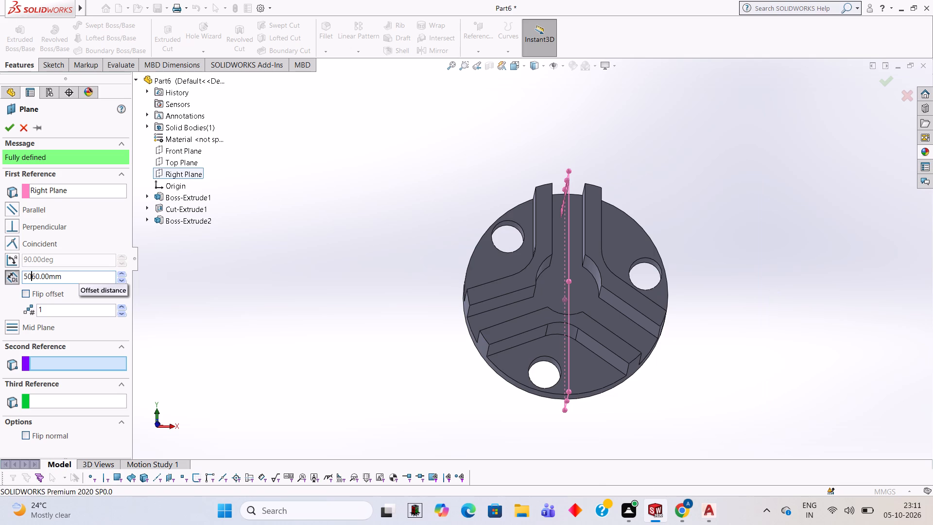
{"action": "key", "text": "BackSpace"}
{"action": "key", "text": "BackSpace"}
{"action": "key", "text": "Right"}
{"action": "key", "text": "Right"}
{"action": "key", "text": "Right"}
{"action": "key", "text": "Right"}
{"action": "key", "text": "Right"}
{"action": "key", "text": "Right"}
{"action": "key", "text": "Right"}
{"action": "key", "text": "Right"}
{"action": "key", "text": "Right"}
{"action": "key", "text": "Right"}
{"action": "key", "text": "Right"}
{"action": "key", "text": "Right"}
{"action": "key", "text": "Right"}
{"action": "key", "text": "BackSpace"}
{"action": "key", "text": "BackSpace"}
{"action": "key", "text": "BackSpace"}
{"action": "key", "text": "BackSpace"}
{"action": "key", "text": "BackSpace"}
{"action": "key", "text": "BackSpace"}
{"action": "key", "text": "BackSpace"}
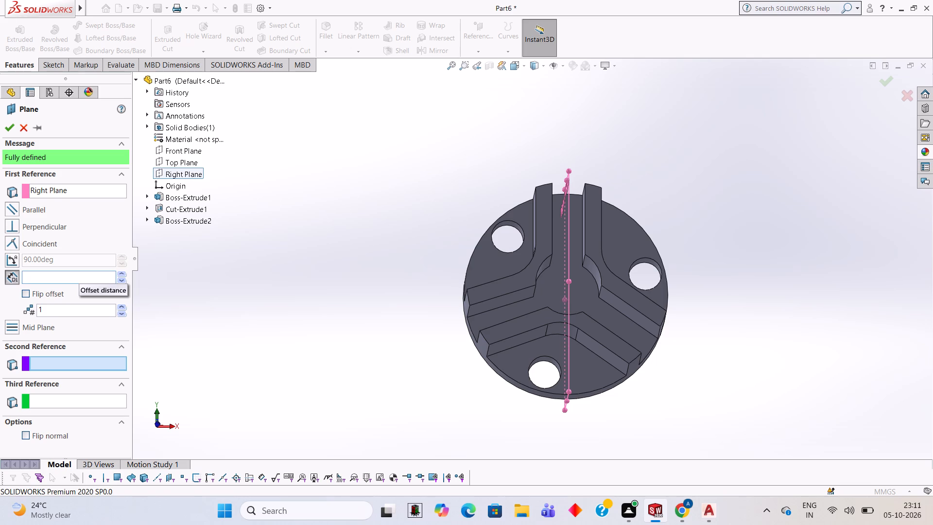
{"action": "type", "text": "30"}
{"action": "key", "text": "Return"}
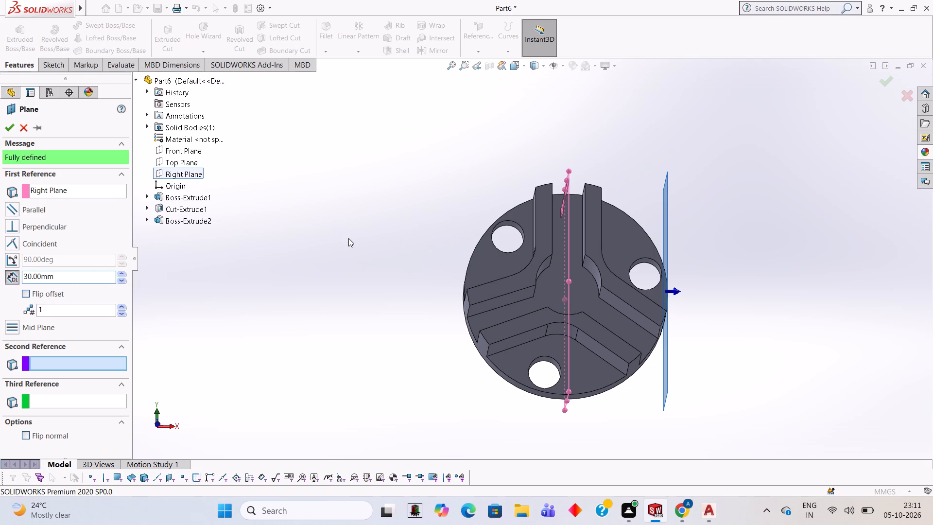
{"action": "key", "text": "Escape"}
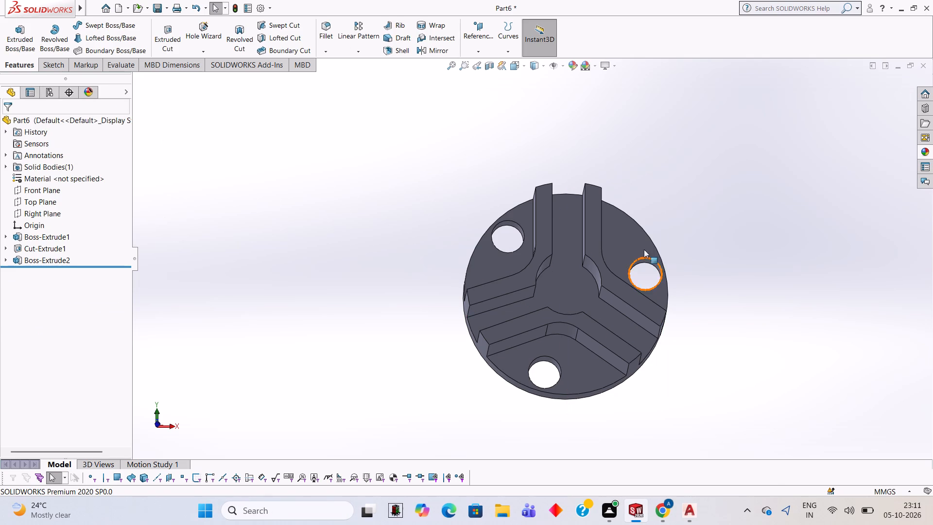
Sketch a triangle on the right band's upper arm's slot-facing side: 3 mm inward from the outer corner along the top edge, about 3.68 mm down the end.
{"action": "middle_click_drag", "start_coordinate": [628, 242], "coordinate": [574, 249]}
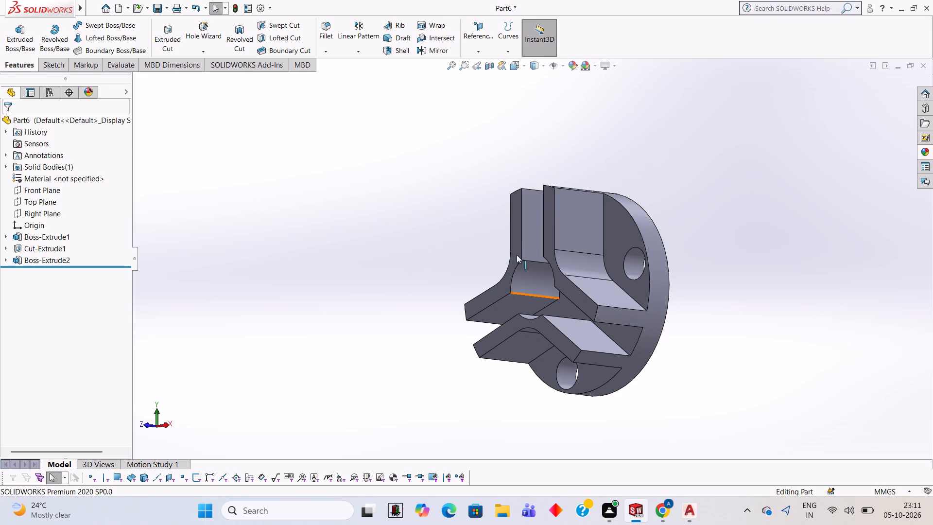
{"action": "middle_click_drag", "start_coordinate": [511, 300], "coordinate": [557, 322]}
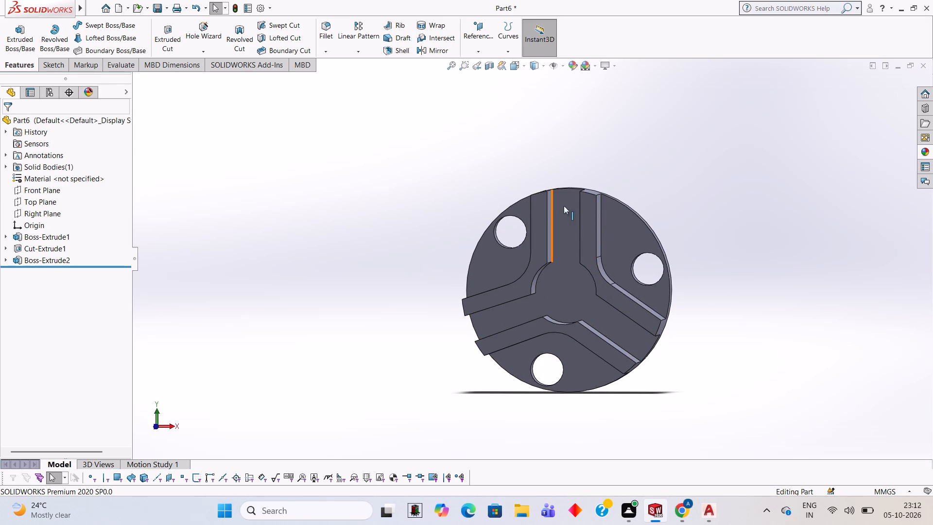
{"action": "middle_click_drag", "start_coordinate": [581, 214], "coordinate": [606, 223]}
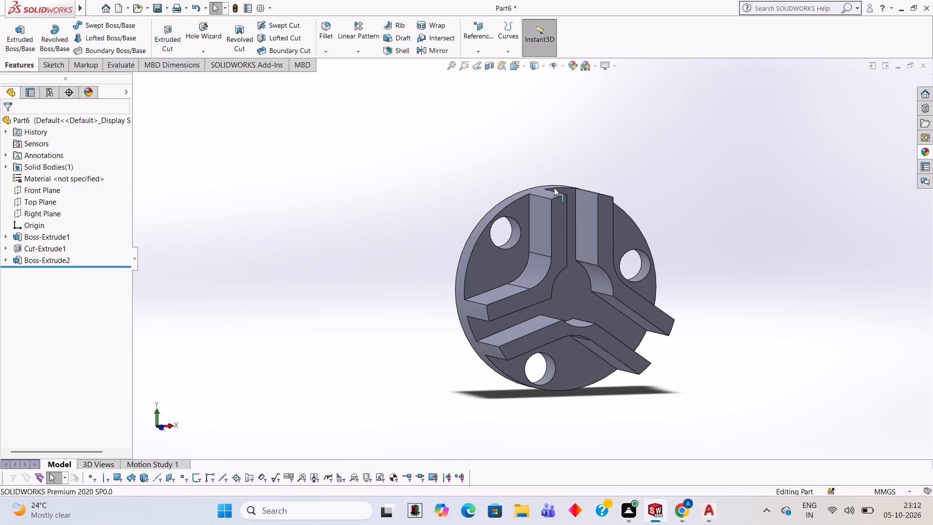
{"action": "left_click", "coordinate": [587, 209]}
{"action": "left_click", "coordinate": [631, 182]}
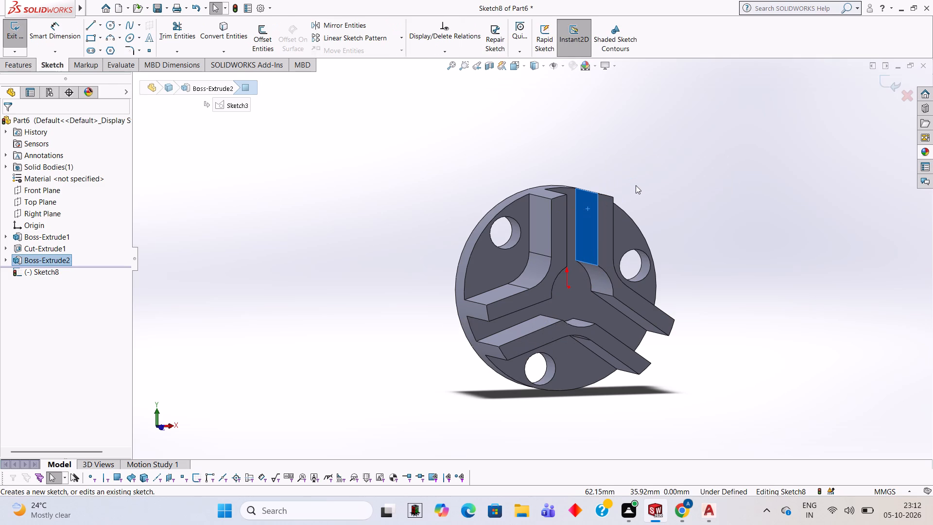
{"action": "key", "text": "ctrl+8"}
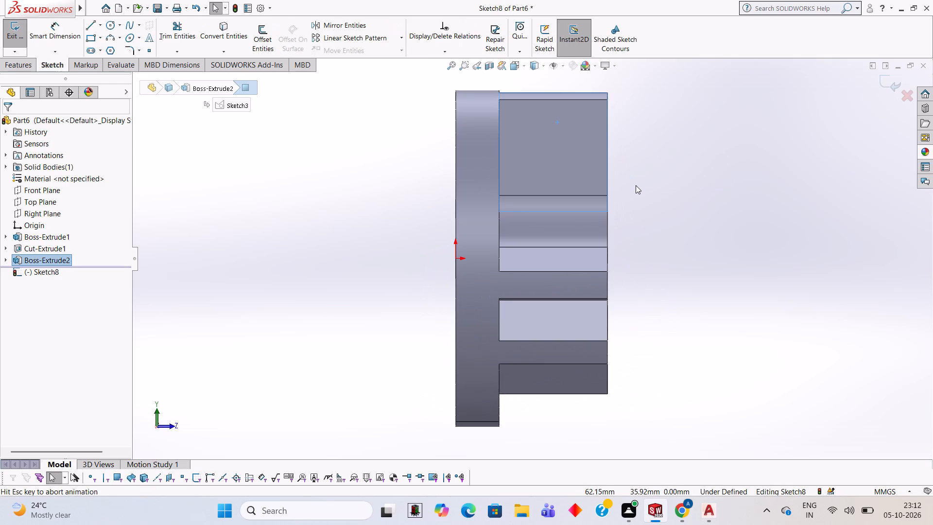
{"action": "left_click", "coordinate": [286, 124]}
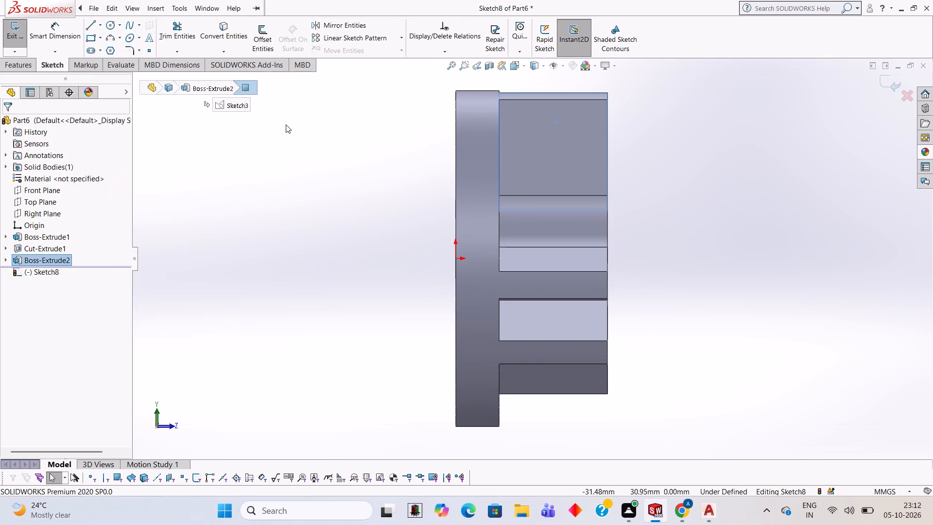
{"action": "left_click", "coordinate": [92, 27]}
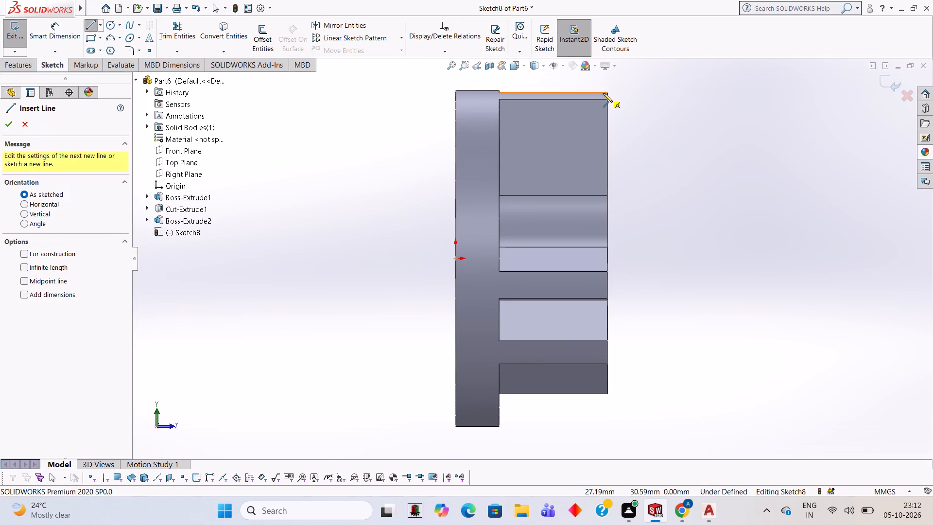
{"action": "left_click", "coordinate": [607, 93]}
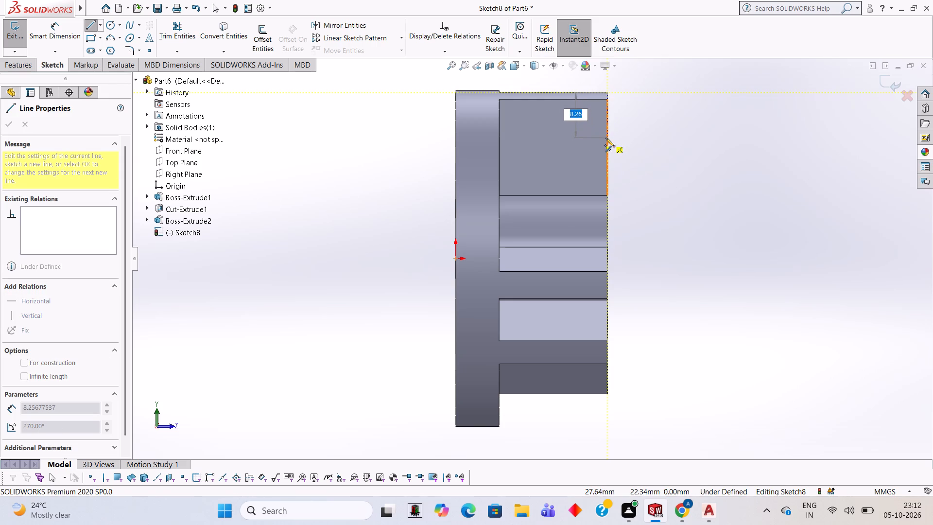
{"action": "key", "text": "3"}
{"action": "key", "text": "Return"}
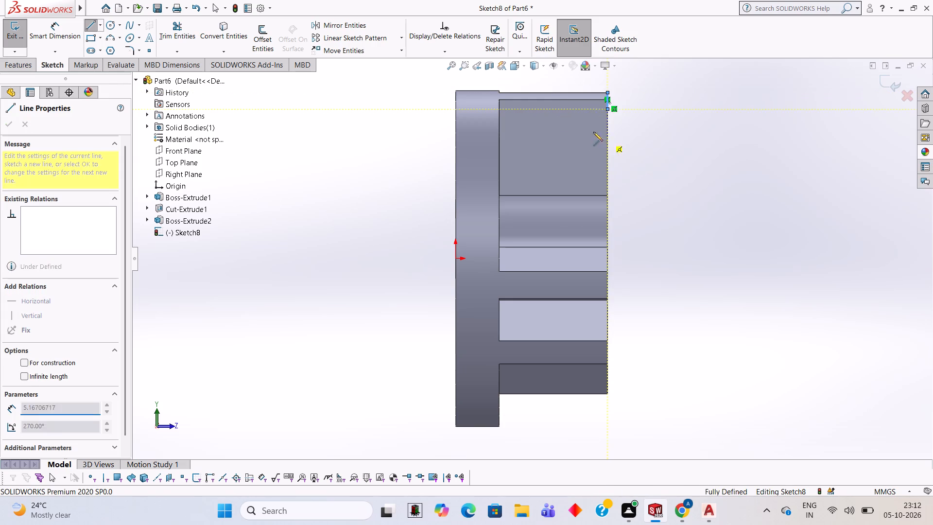
{"action": "left_click", "coordinate": [587, 93]}
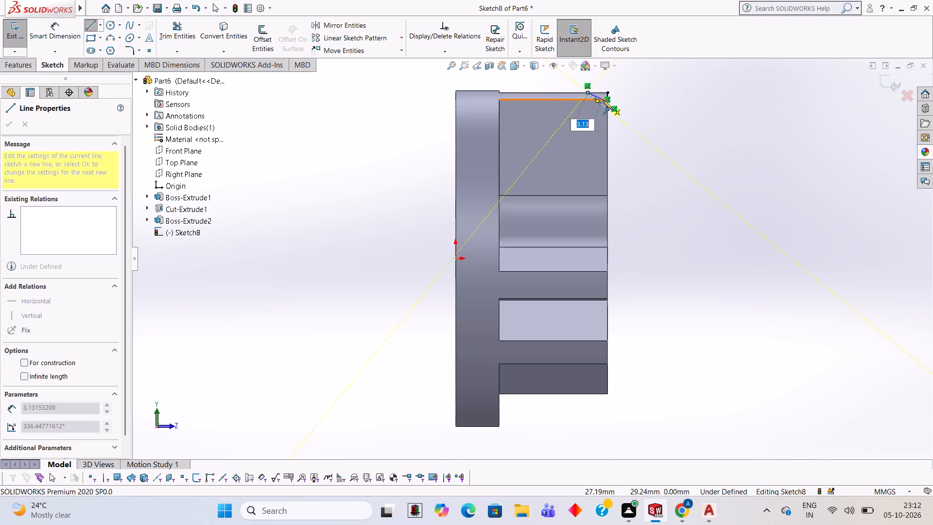
{"action": "left_click", "coordinate": [608, 90]}
{"action": "middle_click_drag", "start_coordinate": [698, 112], "coordinate": [671, 97]}
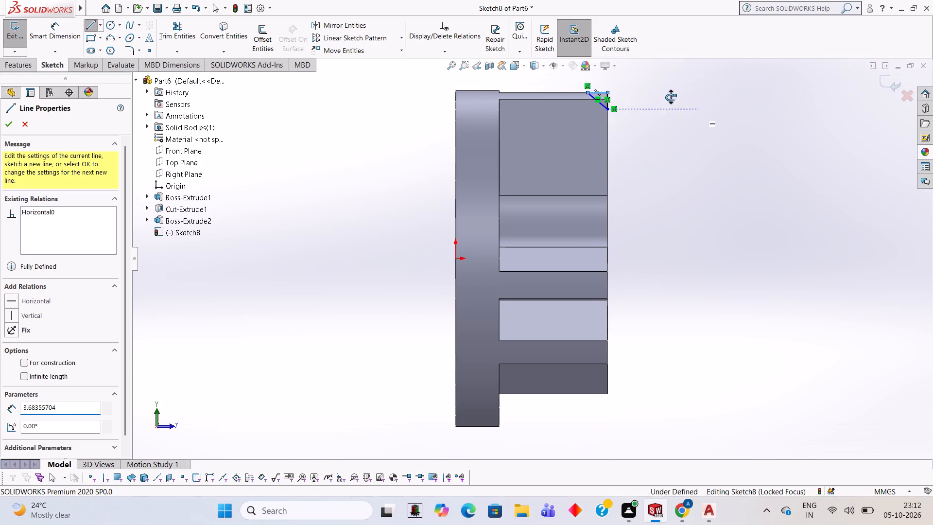
{"action": "middle_click_drag", "start_coordinate": [671, 97], "coordinate": [600, 104]}
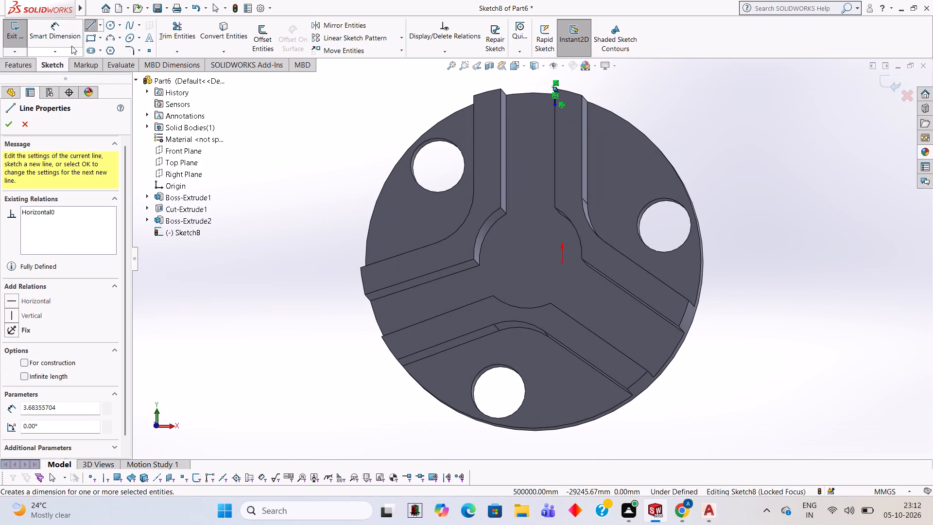
Cut-extrude the triangle at the right band's upper arm with a blind depth of 10 mm.
{"action": "left_click", "coordinate": [25, 68]}
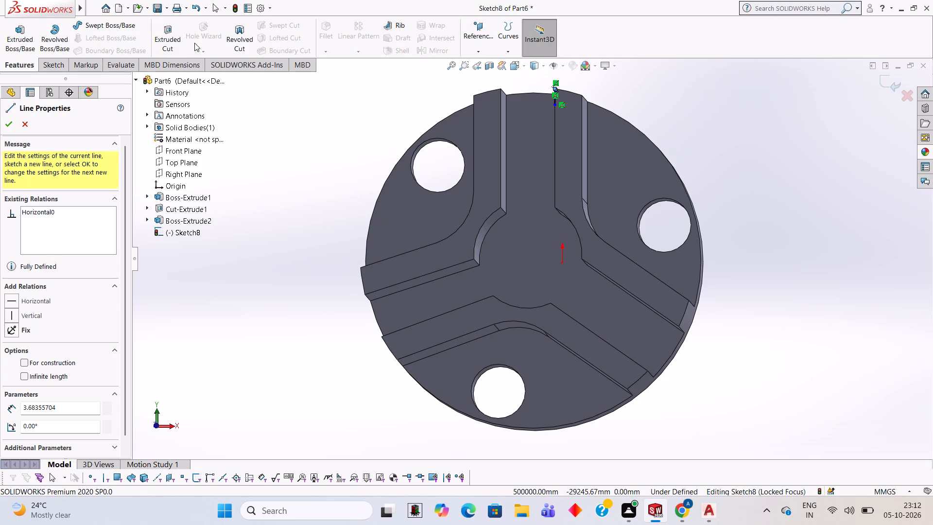
{"action": "left_click", "coordinate": [166, 31]}
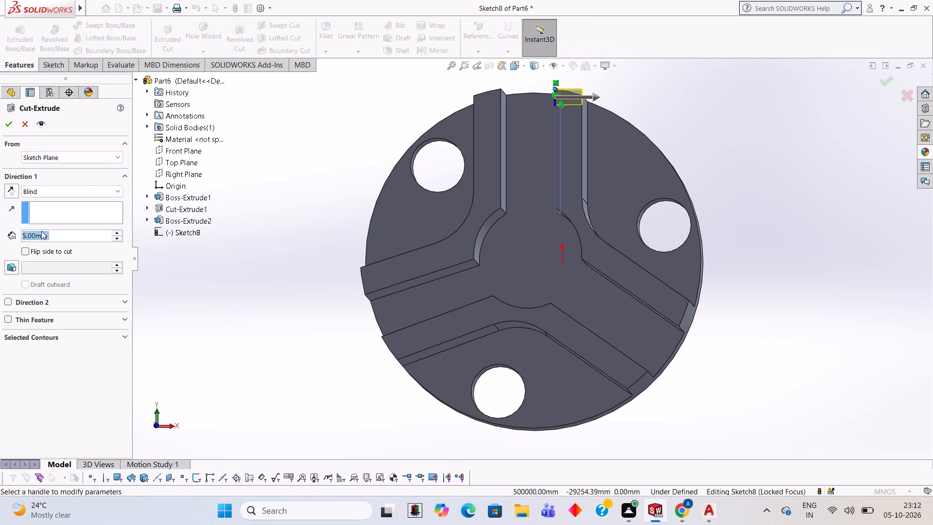
{"action": "left_click", "coordinate": [57, 233]}
{"action": "key", "text": "BackSpace"}
{"action": "key", "text": "BackSpace"}
{"action": "key", "text": "BackSpace"}
{"action": "key", "text": "BackSpace"}
{"action": "key", "text": "BackSpace"}
{"action": "key", "text": "BackSpace"}
{"action": "key", "text": "BackSpace"}
{"action": "key", "text": "BackSpace"}
{"action": "key", "text": "BackSpace"}
{"action": "key", "text": "BackSpace"}
{"action": "key", "text": "BackSpace"}
{"action": "key", "text": "BackSpace"}
{"action": "key", "text": "BackSpace"}
{"action": "key", "text": "BackSpace"}
{"action": "key", "text": "BackSpace"}
{"action": "key", "text": "BackSpace"}
{"action": "key", "text": "BackSpace"}
{"action": "key", "text": "BackSpace"}
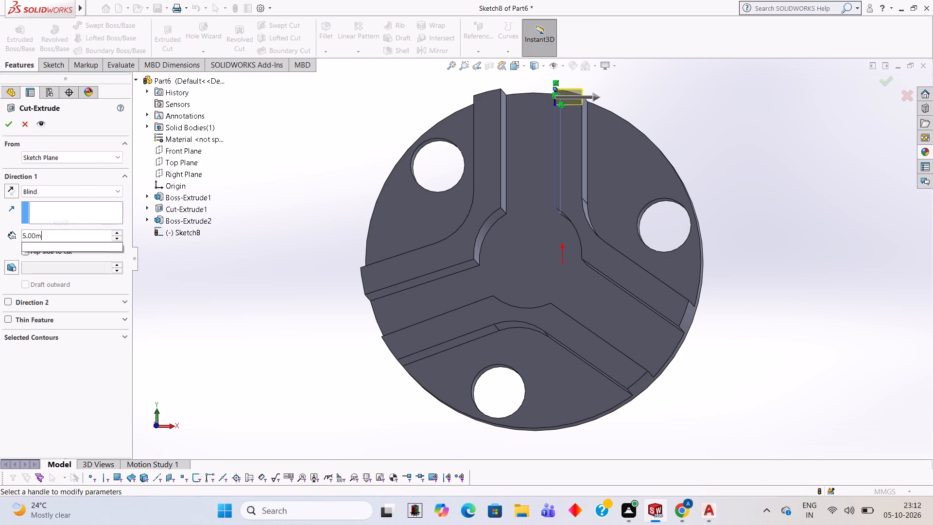
{"action": "type", "text": "100"}
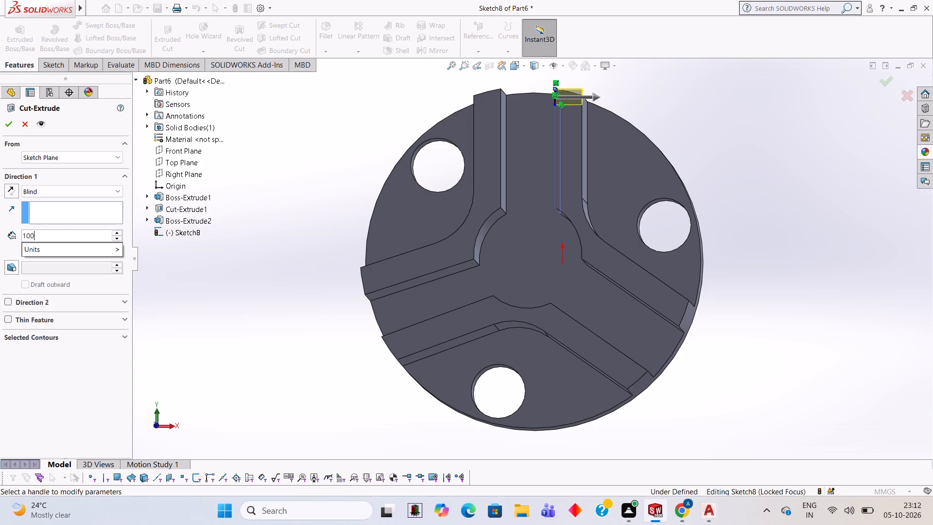
{"action": "key", "text": "BackSpace"}
{"action": "key", "text": "Return"}
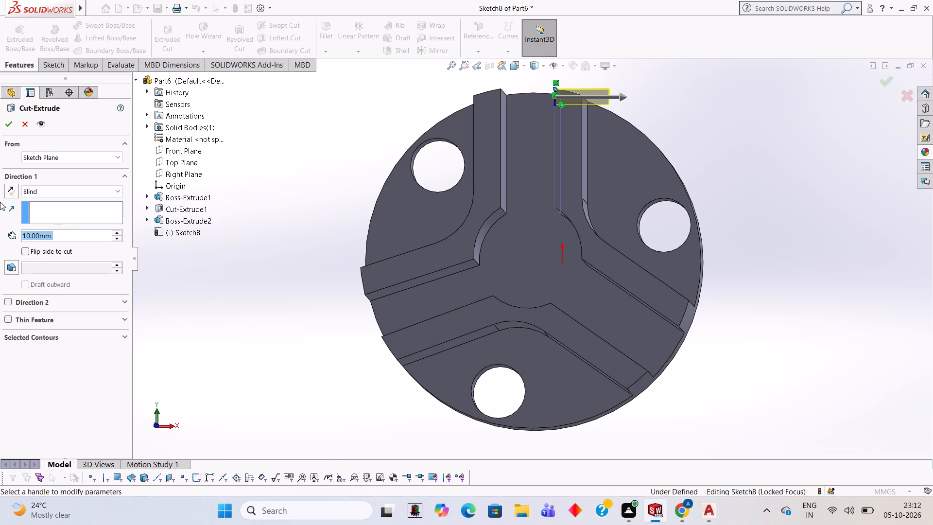
{"action": "left_click", "coordinate": [14, 122]}
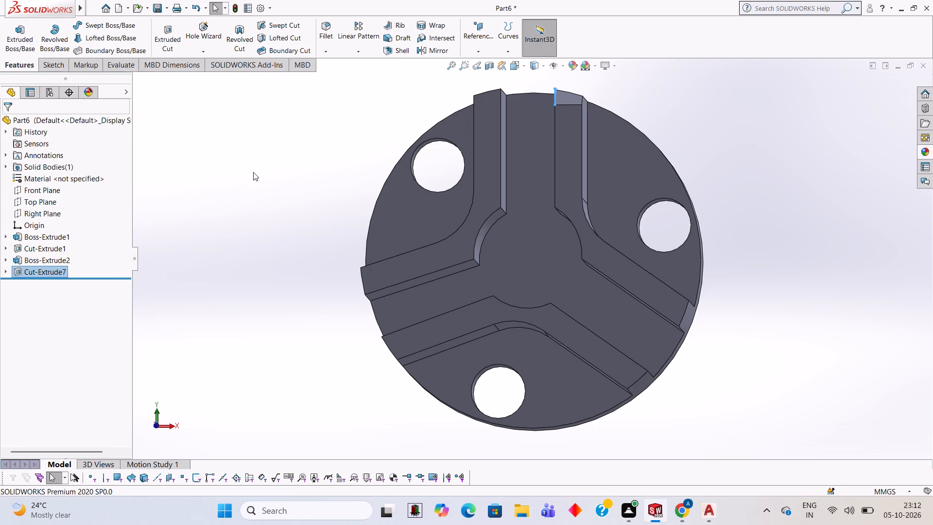
{"action": "left_click", "coordinate": [253, 172]}
Sketch a triangle on the left band's upper arm's slot-facing side: 3 mm inward from the outer corner along the top edge, about 3.68 mm down the end.
{"action": "middle_click_drag", "start_coordinate": [690, 110], "coordinate": [689, 122]}
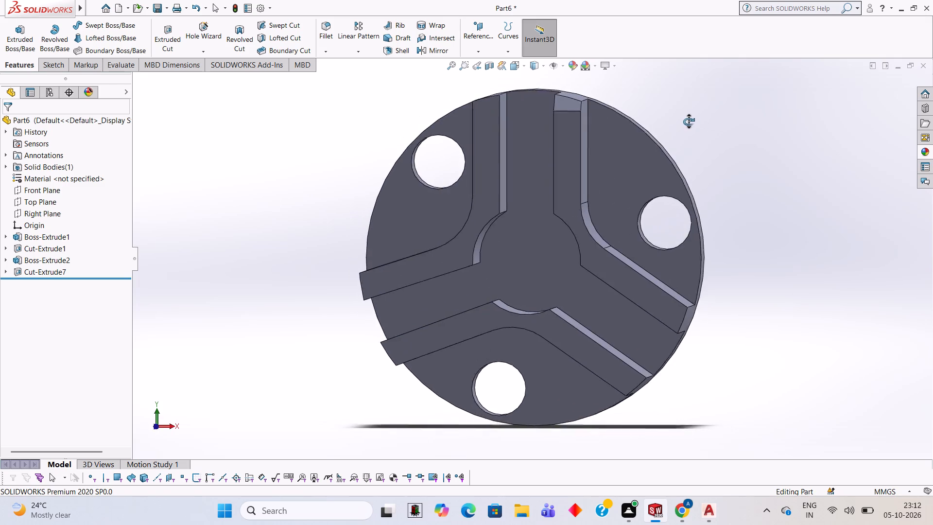
{"action": "middle_click_drag", "start_coordinate": [689, 122], "coordinate": [694, 125]}
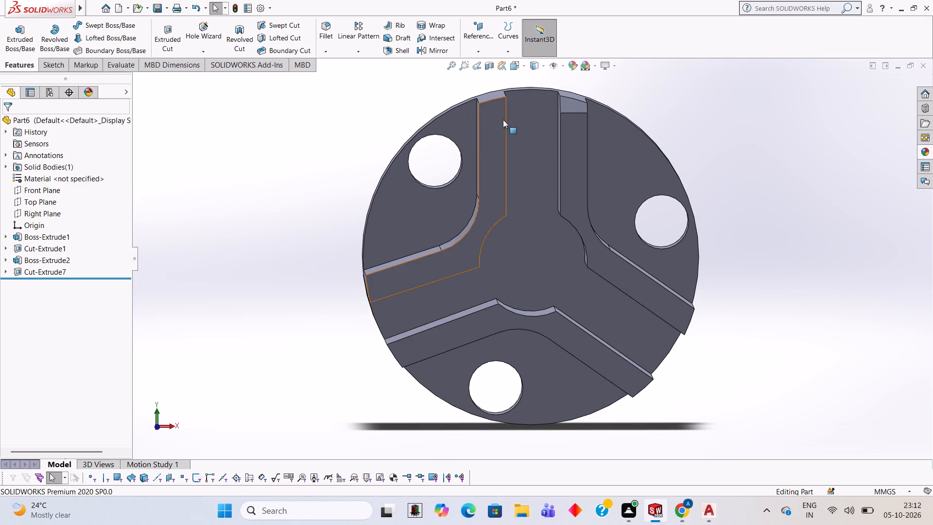
{"action": "middle_click_drag", "start_coordinate": [710, 97], "coordinate": [657, 74]}
{"action": "left_click", "coordinate": [471, 110]}
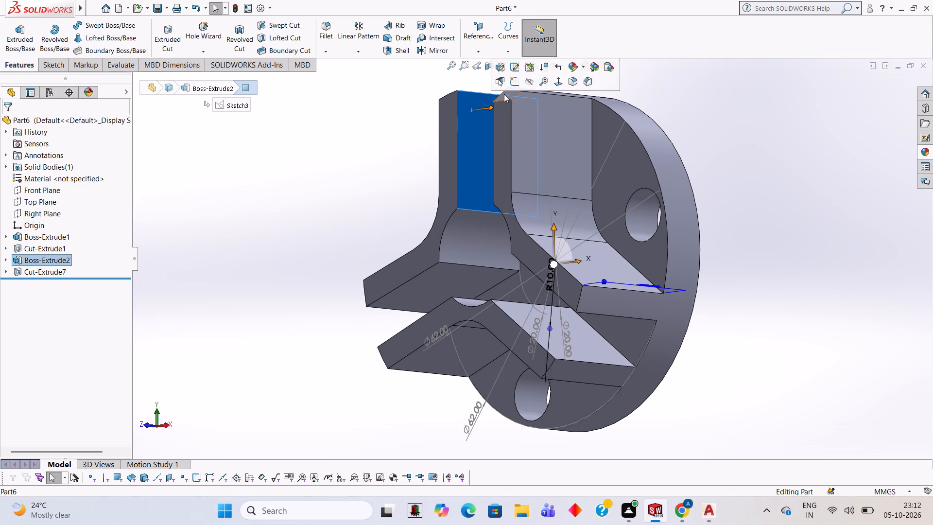
{"action": "left_click", "coordinate": [513, 81]}
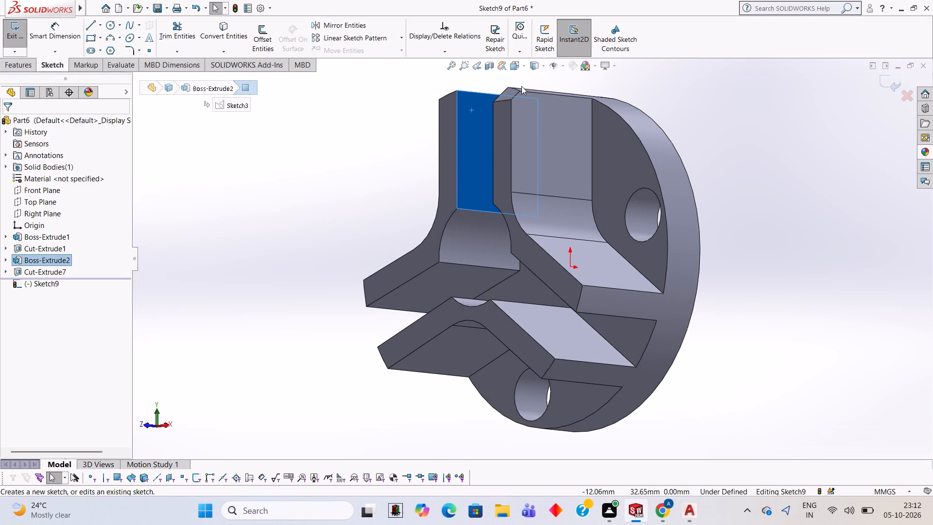
{"action": "key", "text": "ctrl+8"}
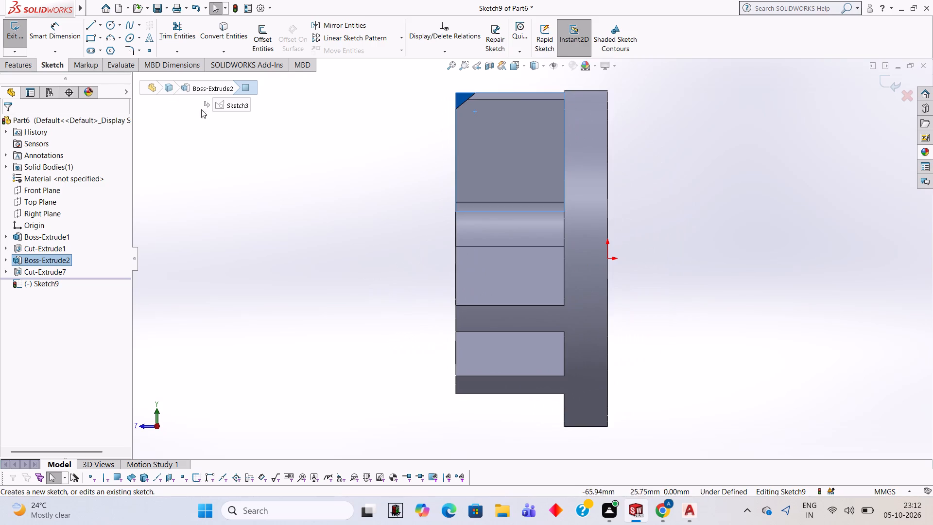
{"action": "left_click", "coordinate": [93, 25]}
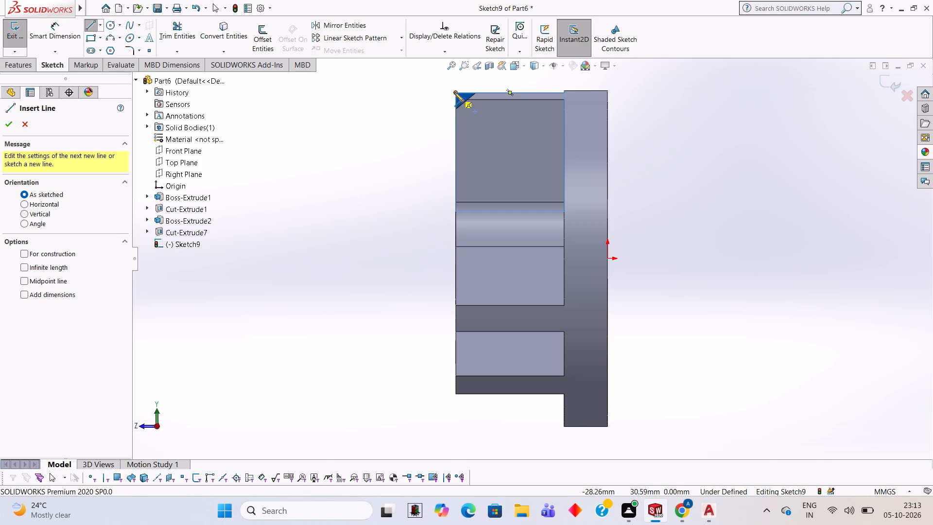
{"action": "left_click", "coordinate": [454, 92]}
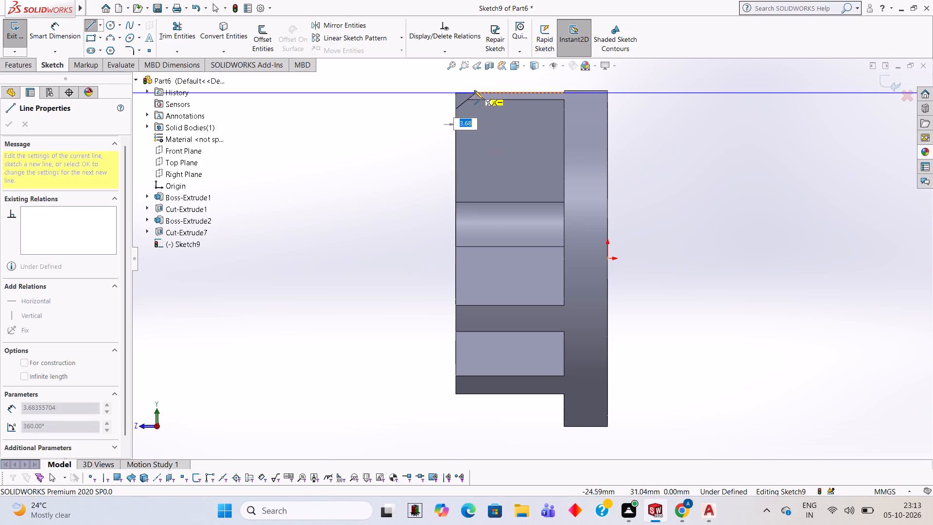
{"action": "left_click", "coordinate": [475, 91]}
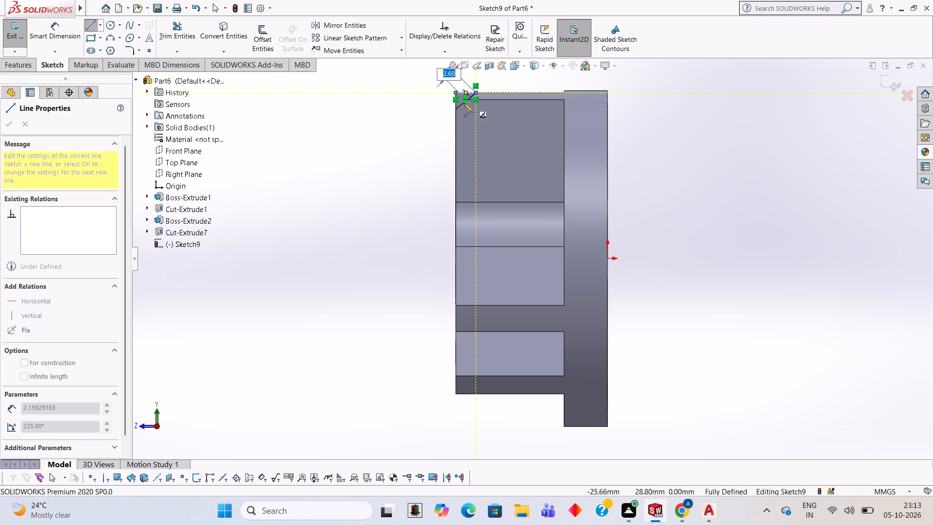
{"action": "left_click", "coordinate": [457, 108]}
{"action": "left_click", "coordinate": [454, 90]}
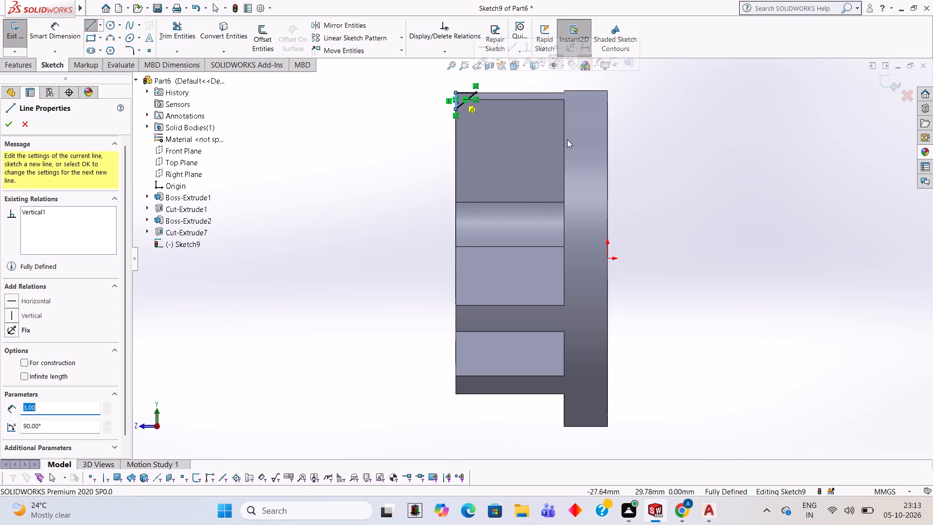
Cut-extrude the triangle at the left band's upper arm with a blind depth of 10 mm.
{"action": "middle_click_drag", "start_coordinate": [355, 225], "coordinate": [390, 239]}
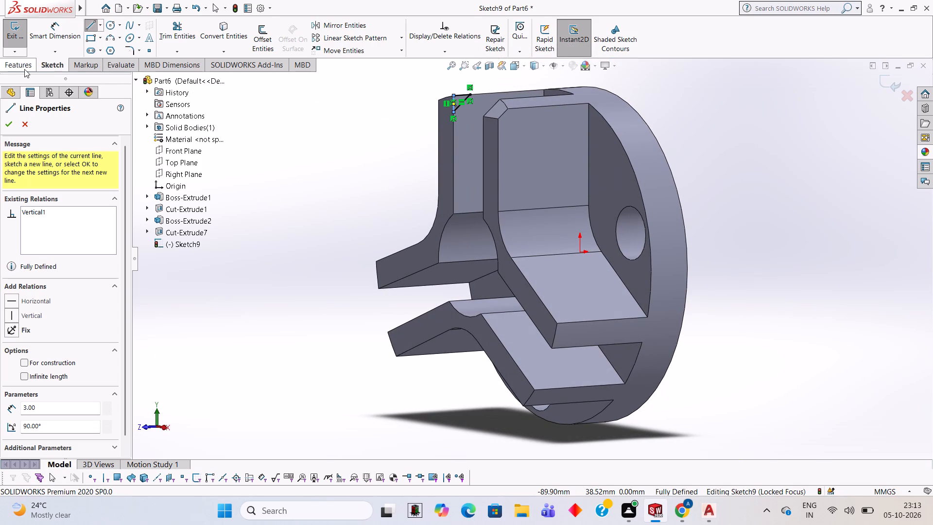
{"action": "left_click", "coordinate": [24, 69]}
{"action": "left_click", "coordinate": [158, 33]}
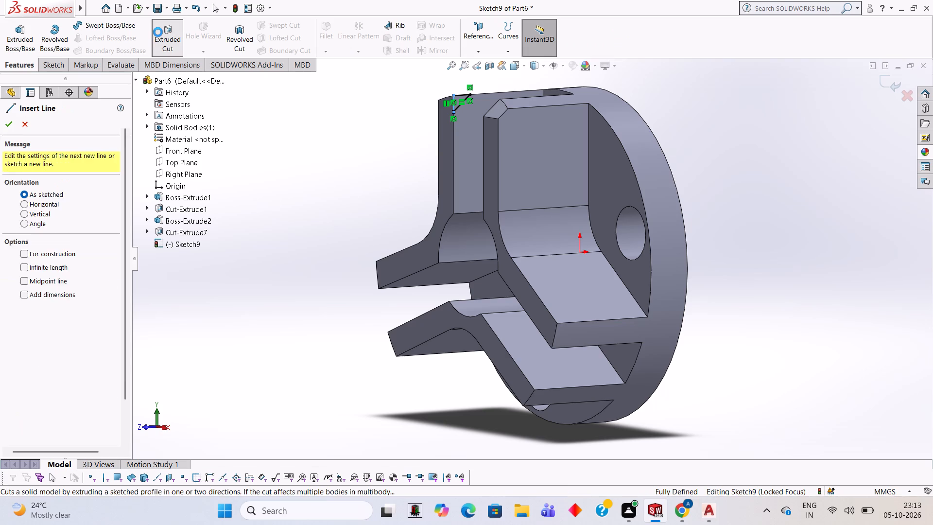
{"action": "middle_click_drag", "start_coordinate": [393, 128], "coordinate": [402, 132]}
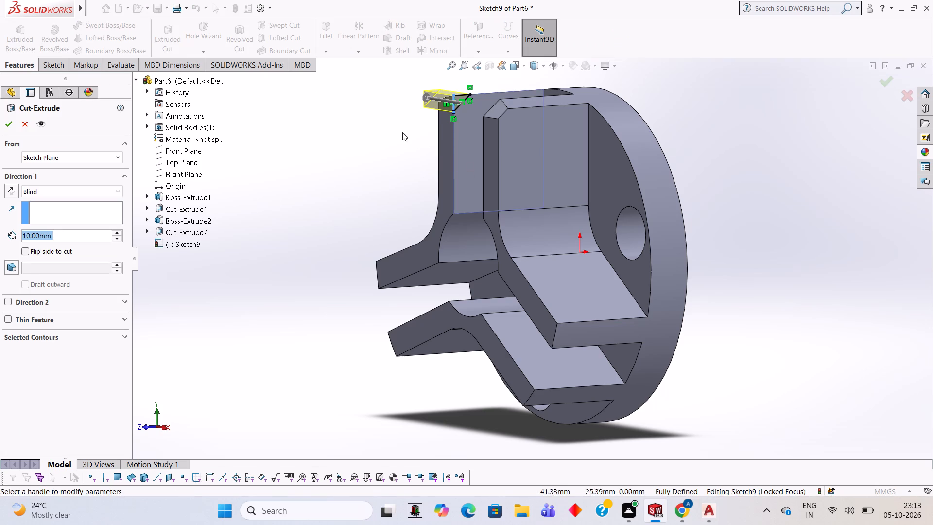
{"action": "middle_click_drag", "start_coordinate": [402, 132], "coordinate": [464, 163]}
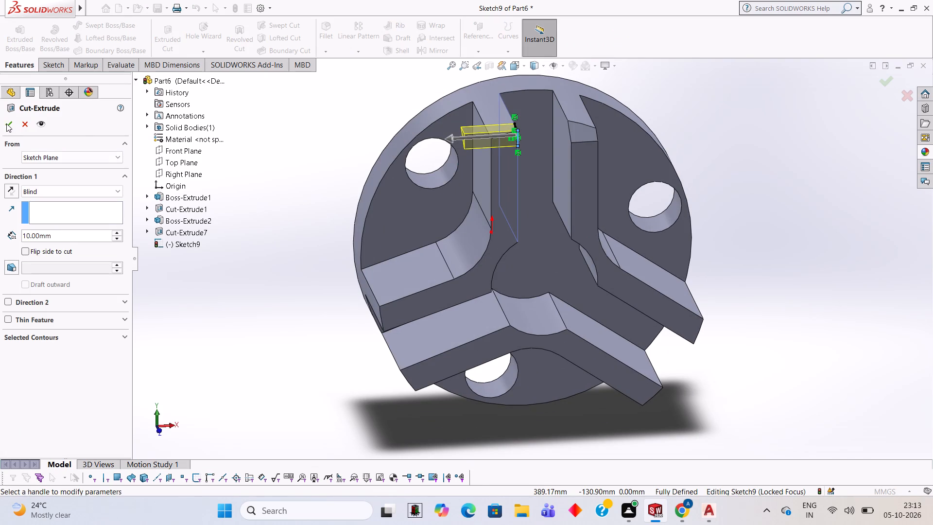
{"action": "left_click", "coordinate": [6, 123]}
{"action": "left_click", "coordinate": [262, 179]}
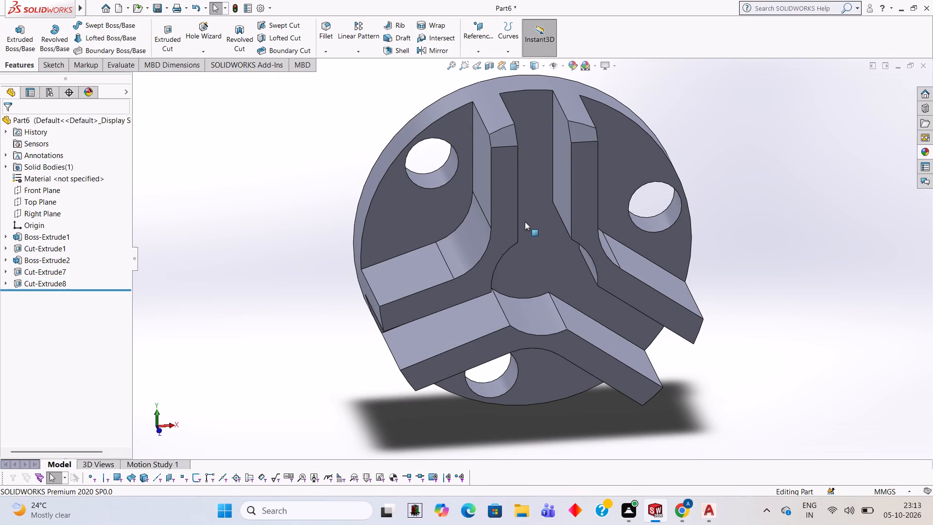
Sketch a triangle on the right band's lower arm's slot-facing side: 3 mm down the end and 3 mm inward along the top edge.
{"action": "middle_click_drag", "start_coordinate": [556, 227], "coordinate": [557, 150]}
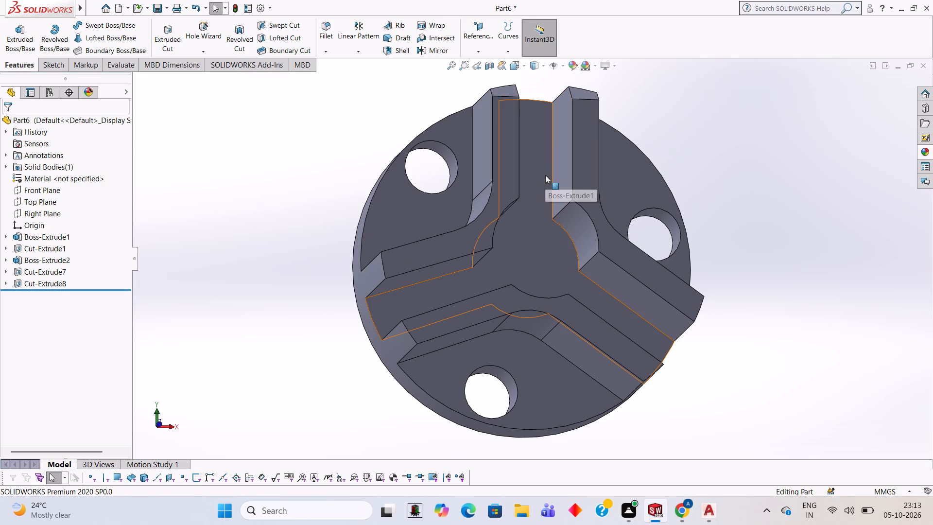
{"action": "scroll", "coordinate": [632, 221], "scroll_direction": "up", "scroll_amount": 2}
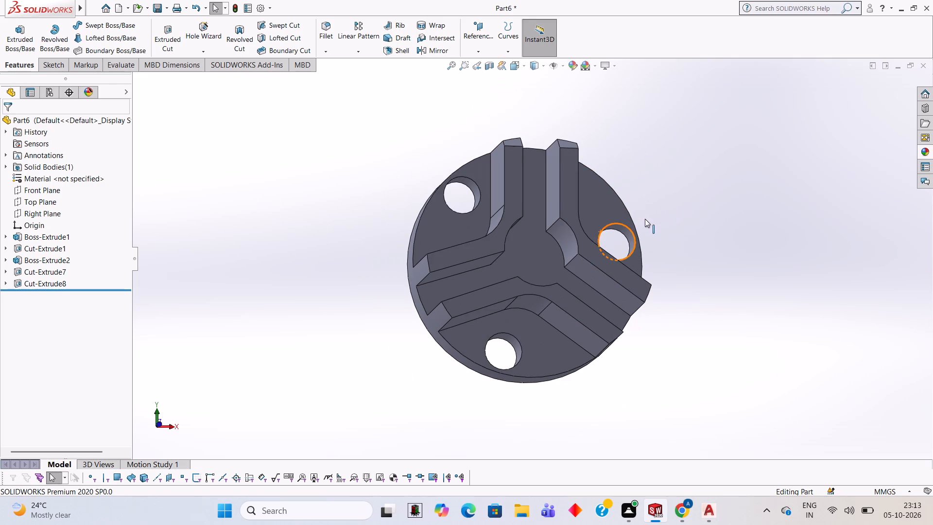
{"action": "left_click", "coordinate": [603, 290]}
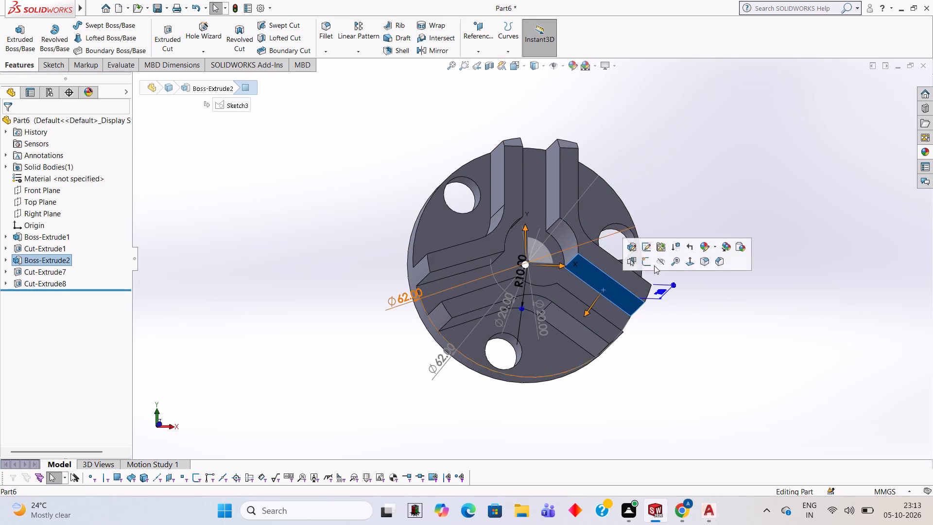
{"action": "left_click", "coordinate": [649, 260]}
{"action": "key", "text": "ctrl+8"}
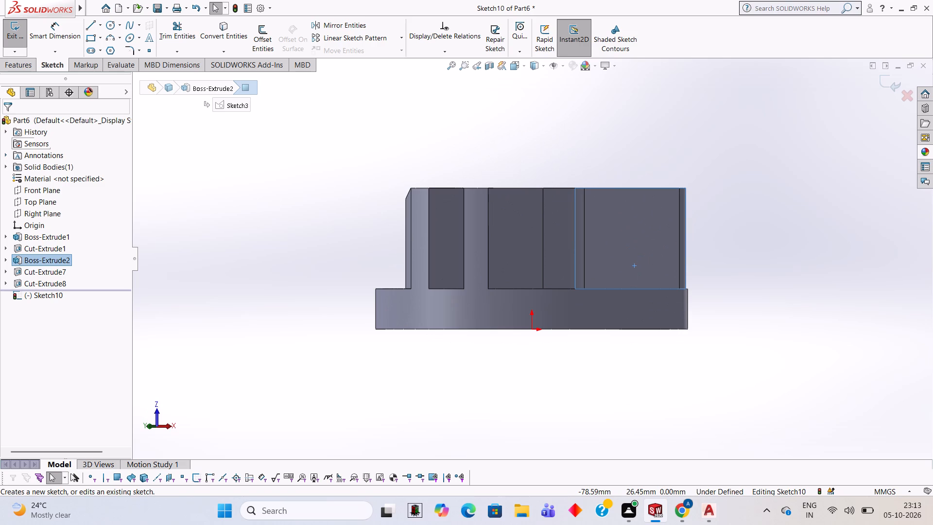
{"action": "left_click", "coordinate": [91, 21]}
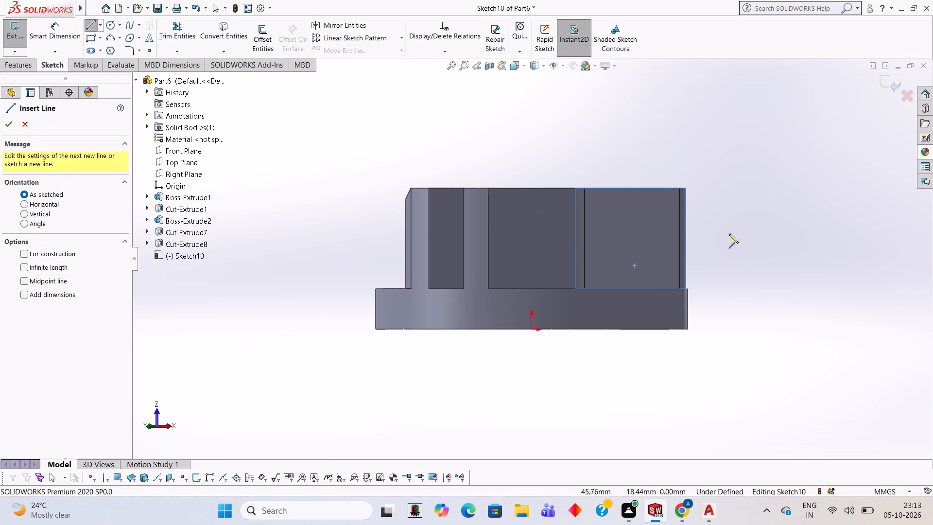
{"action": "left_click", "coordinate": [686, 190]}
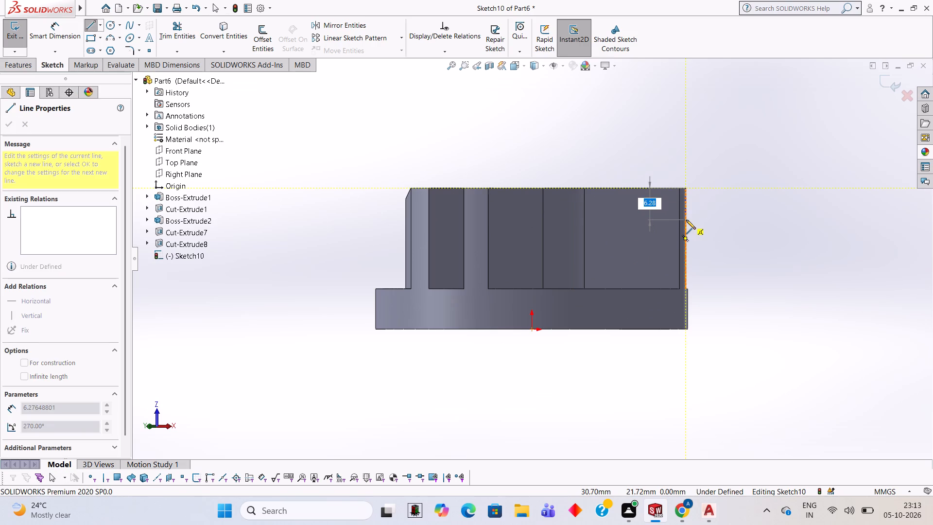
{"action": "key", "text": "3"}
{"action": "key", "text": "Return"}
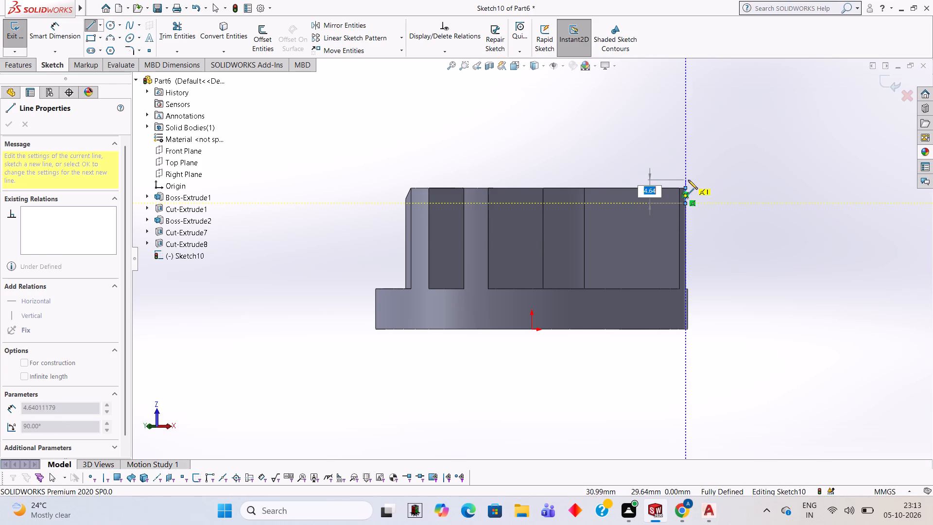
{"action": "left_click", "coordinate": [668, 187]}
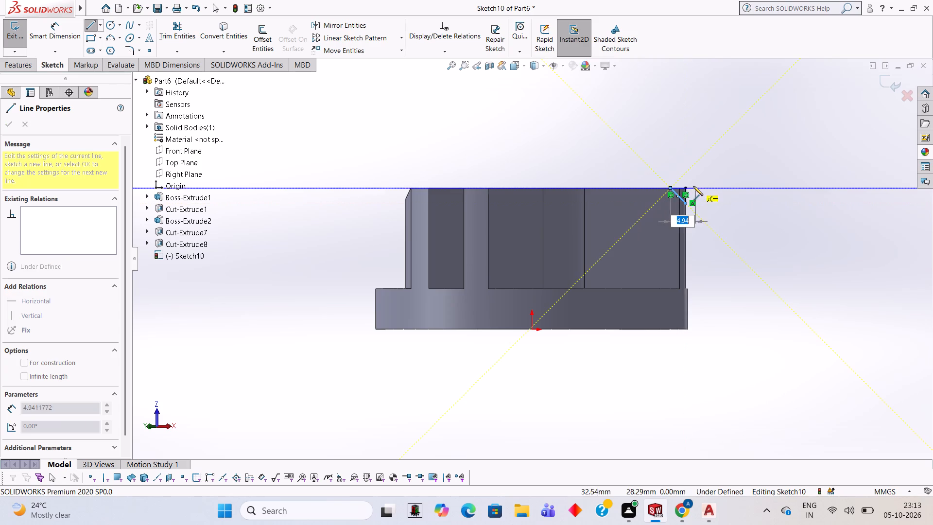
{"action": "left_click", "coordinate": [687, 187]}
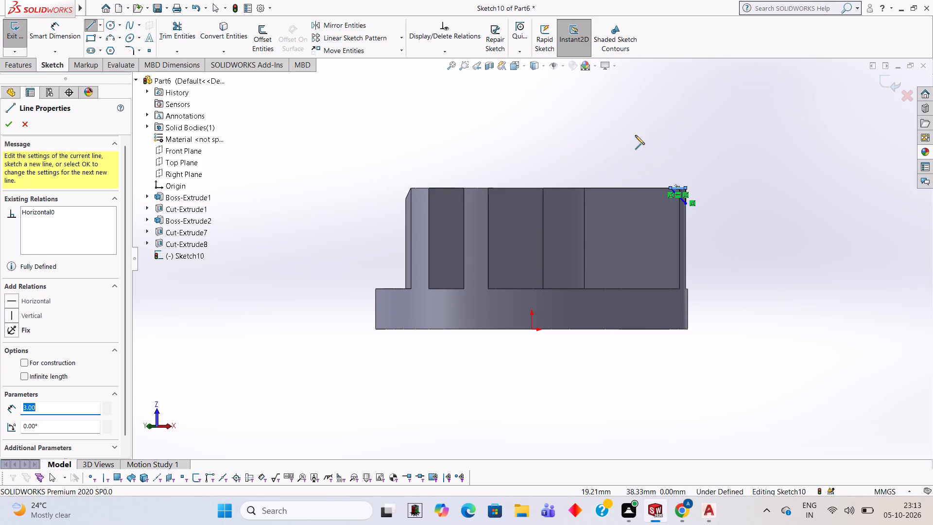
Cut-extrude the triangle at the right band's lower arm with a blind depth of 10 mm.
{"action": "middle_click_drag", "start_coordinate": [636, 135], "coordinate": [628, 193]}
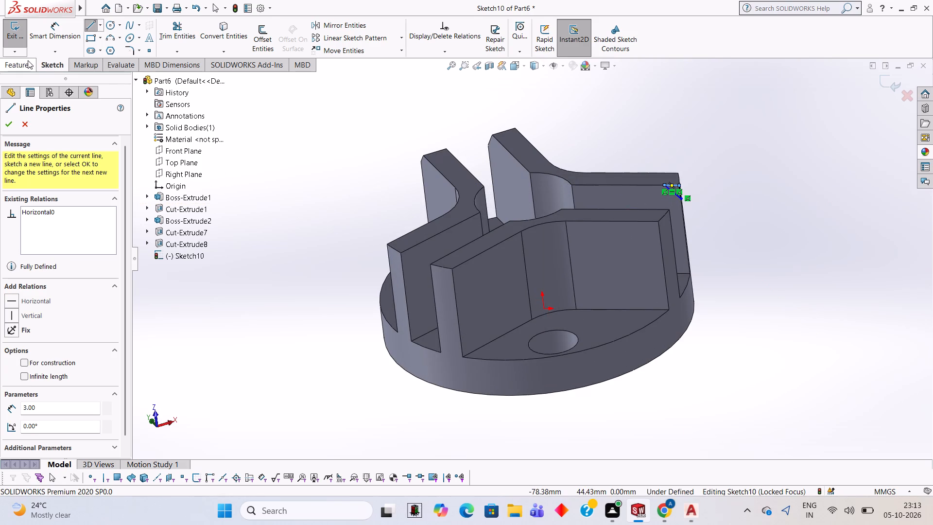
{"action": "left_click", "coordinate": [29, 60]}
{"action": "left_click", "coordinate": [183, 40]}
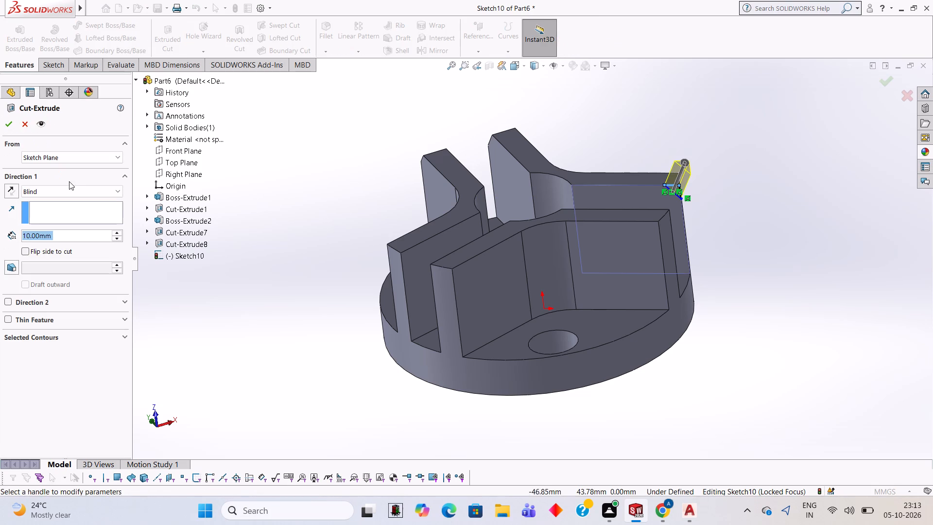
{"action": "left_click", "coordinate": [1, 119]}
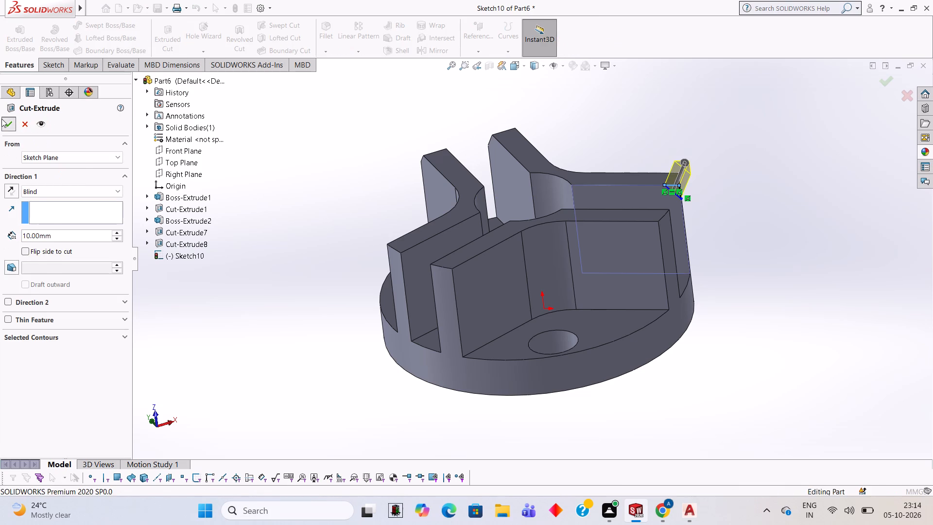
{"action": "left_click", "coordinate": [215, 144]}
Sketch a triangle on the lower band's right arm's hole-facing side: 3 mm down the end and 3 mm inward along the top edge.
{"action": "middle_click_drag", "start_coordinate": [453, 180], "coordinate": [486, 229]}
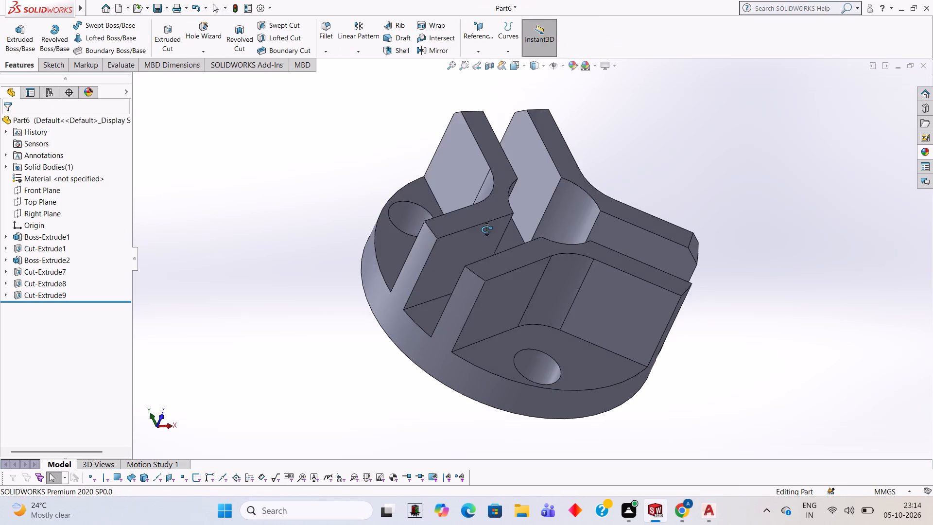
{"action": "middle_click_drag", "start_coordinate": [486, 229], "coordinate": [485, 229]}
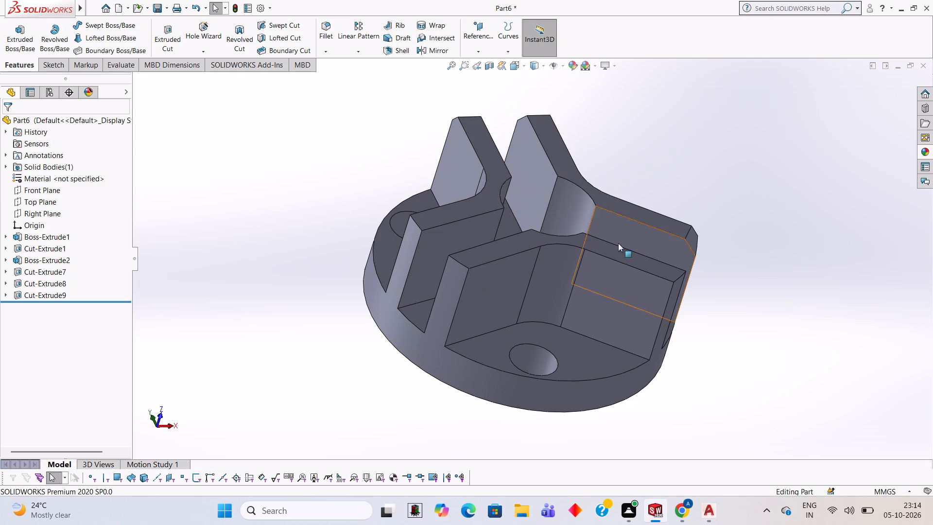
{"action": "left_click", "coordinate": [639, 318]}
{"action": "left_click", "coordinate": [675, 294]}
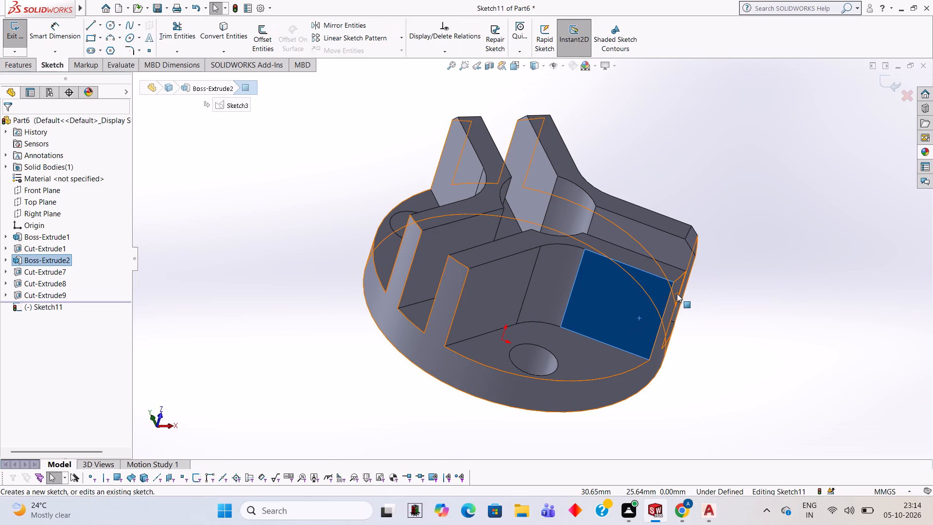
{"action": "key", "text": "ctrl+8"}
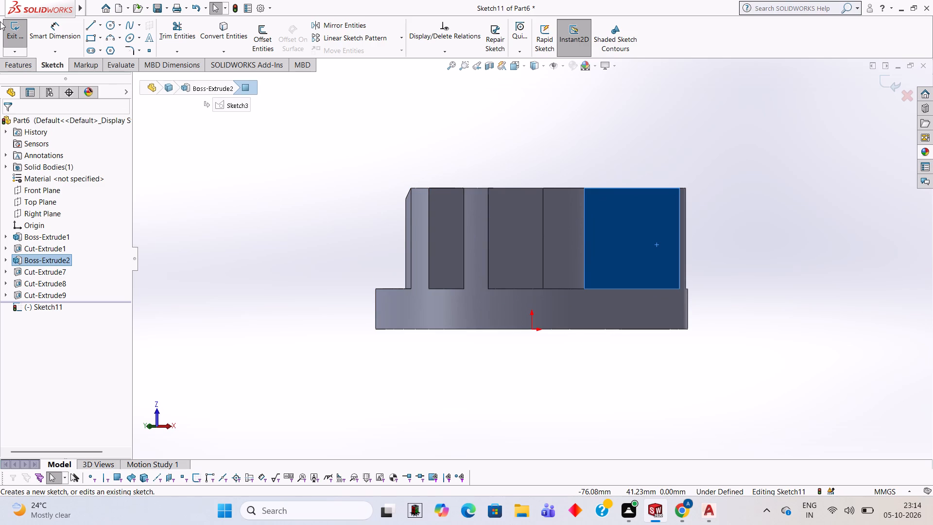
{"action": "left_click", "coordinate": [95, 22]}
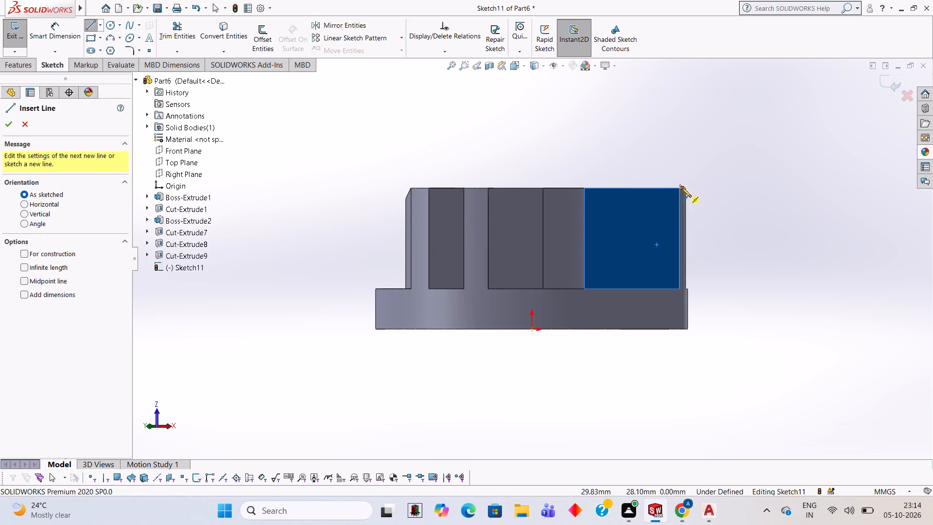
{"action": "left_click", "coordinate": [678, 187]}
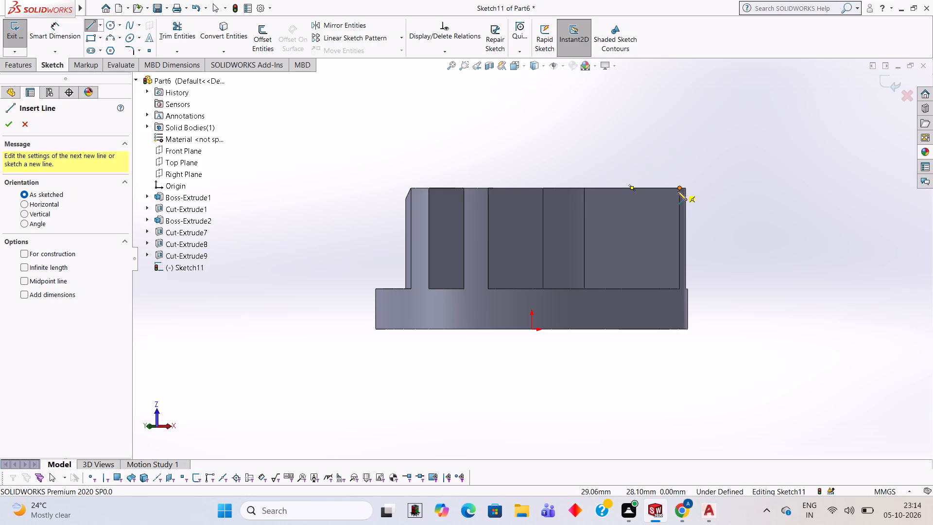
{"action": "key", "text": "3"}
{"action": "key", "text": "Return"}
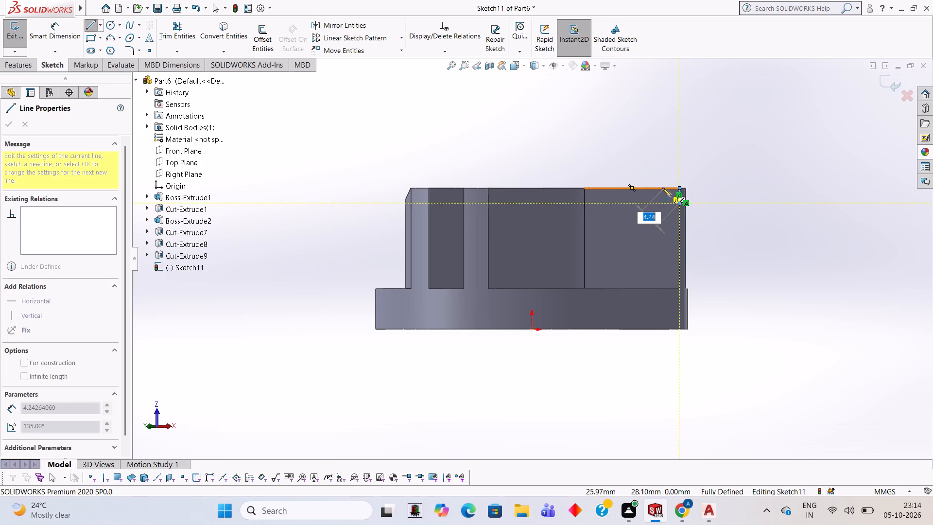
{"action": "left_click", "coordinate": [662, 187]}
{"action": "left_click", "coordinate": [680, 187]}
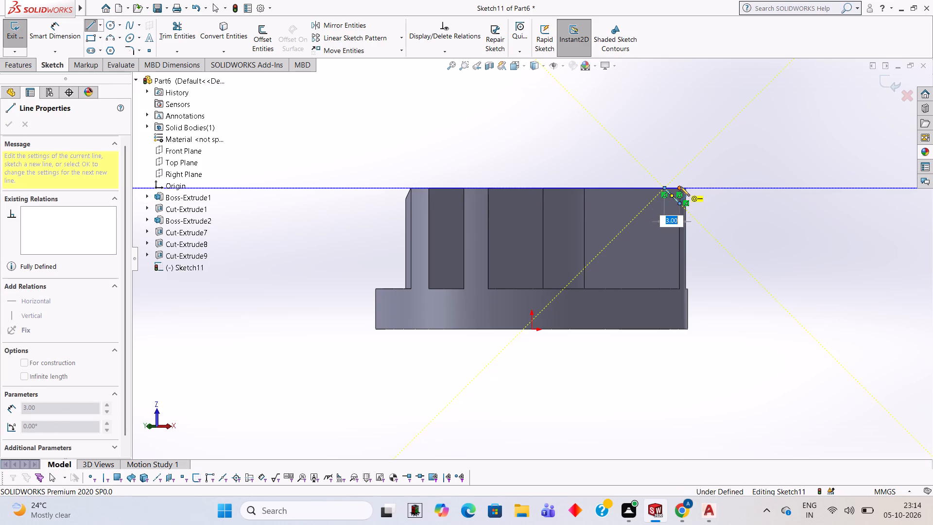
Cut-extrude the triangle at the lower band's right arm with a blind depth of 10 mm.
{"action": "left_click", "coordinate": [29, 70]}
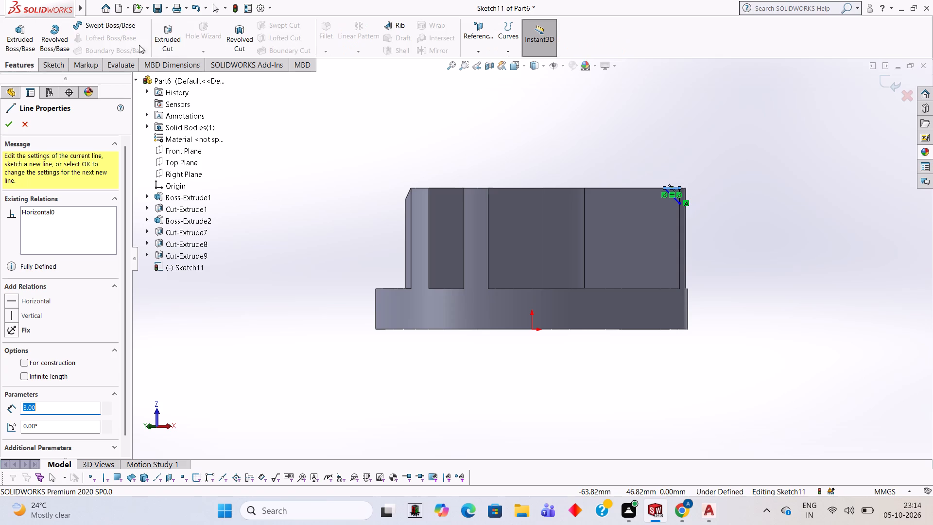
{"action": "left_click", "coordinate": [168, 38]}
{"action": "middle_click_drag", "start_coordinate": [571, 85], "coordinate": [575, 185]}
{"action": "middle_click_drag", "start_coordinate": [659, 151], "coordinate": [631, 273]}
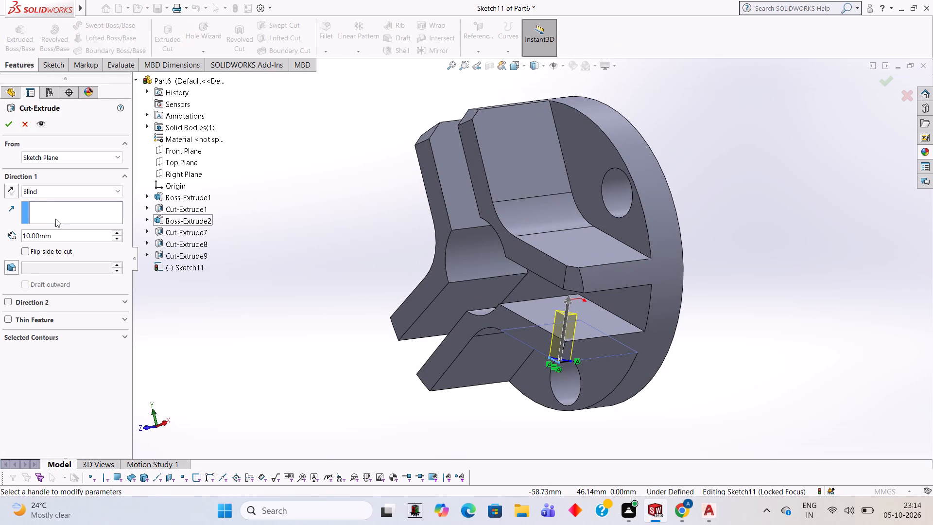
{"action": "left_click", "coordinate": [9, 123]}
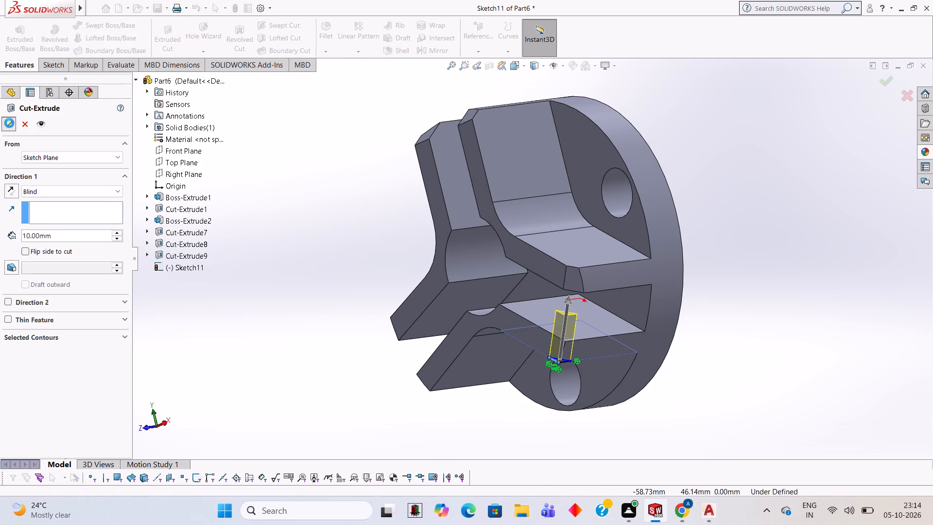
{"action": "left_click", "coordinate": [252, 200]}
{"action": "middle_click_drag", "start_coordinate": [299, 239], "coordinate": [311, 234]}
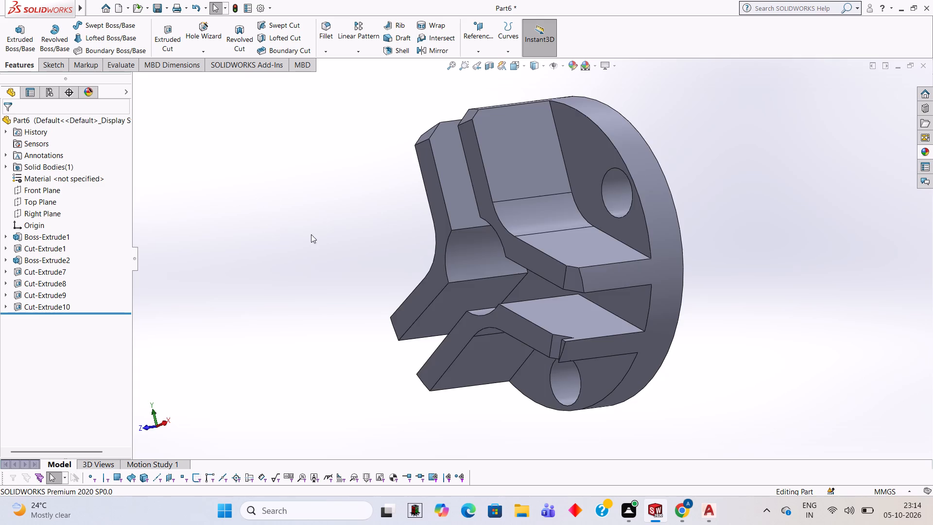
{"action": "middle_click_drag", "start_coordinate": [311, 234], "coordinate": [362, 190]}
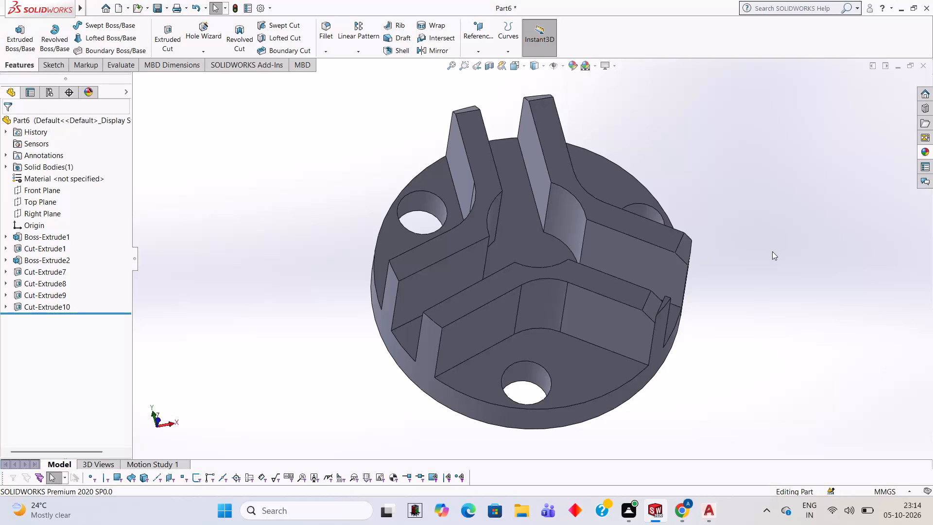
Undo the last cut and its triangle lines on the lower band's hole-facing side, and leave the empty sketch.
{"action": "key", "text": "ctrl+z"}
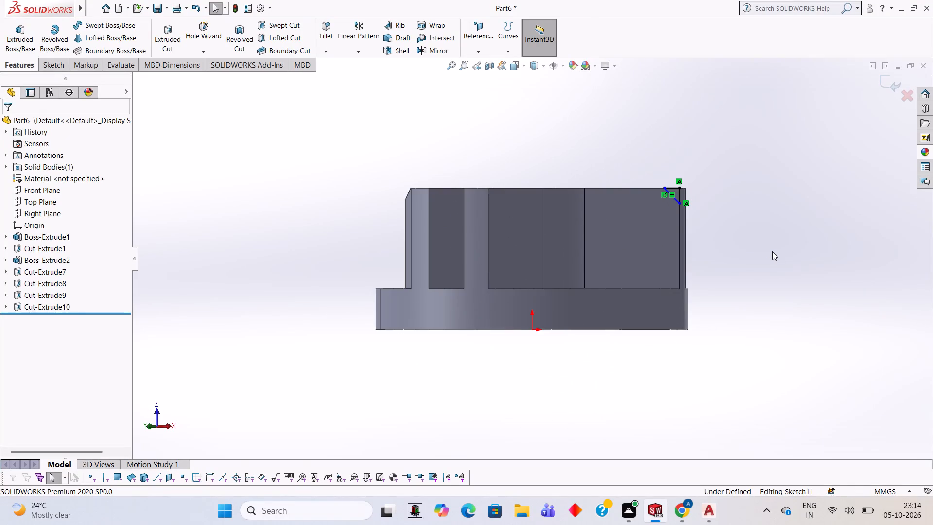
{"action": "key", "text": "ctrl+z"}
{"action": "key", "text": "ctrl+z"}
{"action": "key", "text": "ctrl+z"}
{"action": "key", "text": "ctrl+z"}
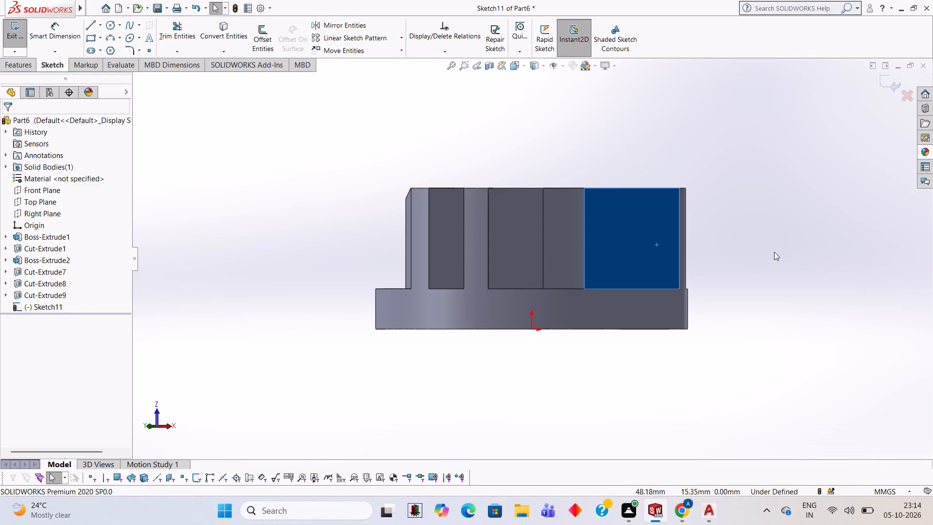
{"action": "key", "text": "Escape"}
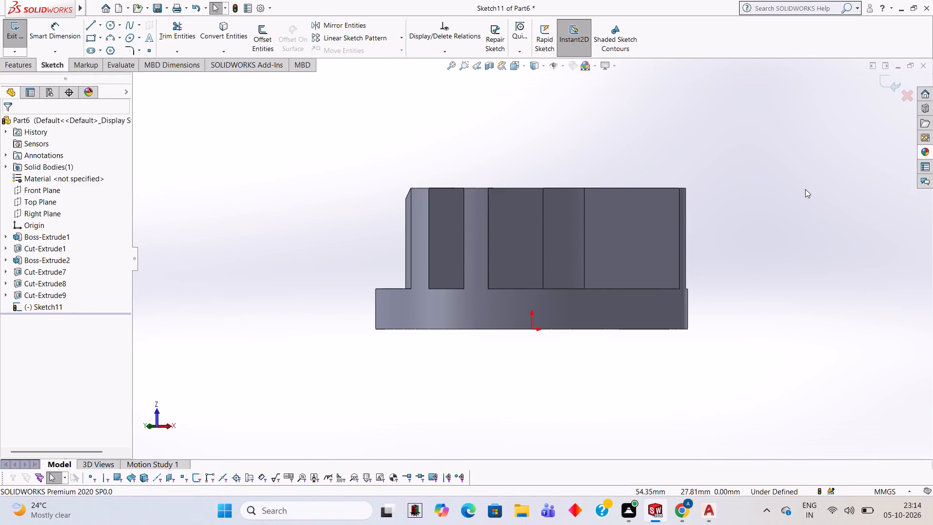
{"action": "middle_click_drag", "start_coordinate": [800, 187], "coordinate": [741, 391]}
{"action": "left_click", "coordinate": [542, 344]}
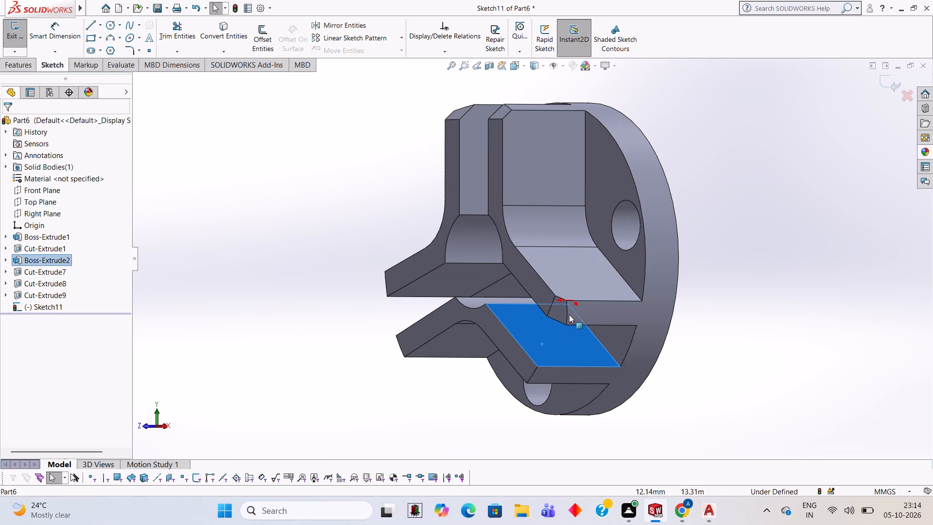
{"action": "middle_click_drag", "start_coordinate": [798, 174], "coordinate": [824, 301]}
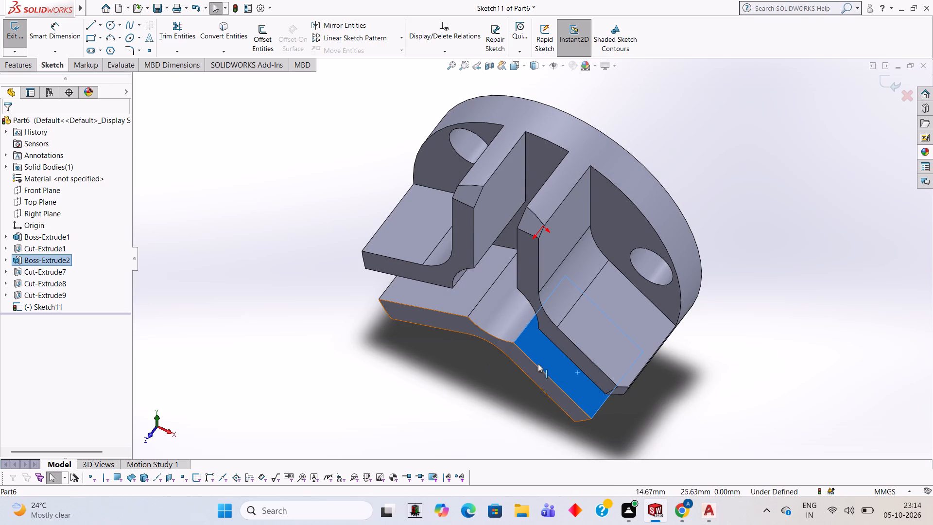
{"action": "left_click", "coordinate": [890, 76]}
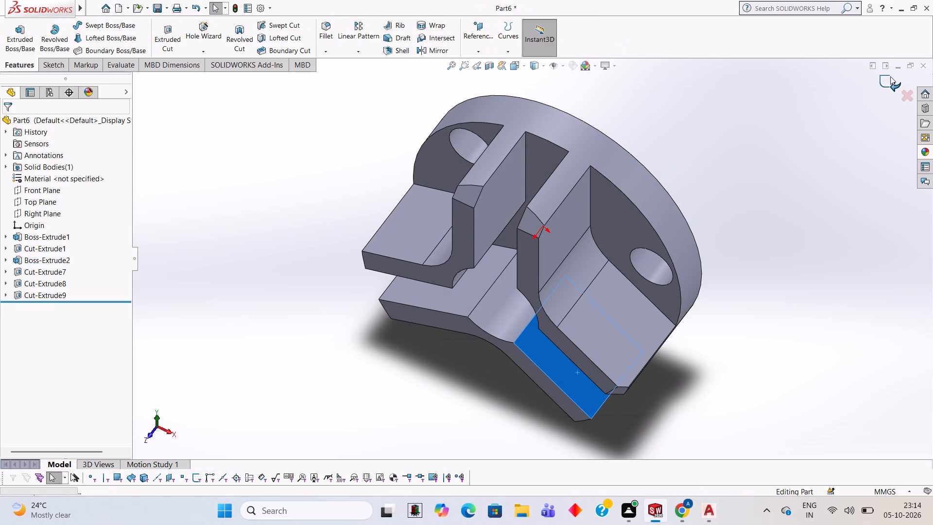
Sketch a triangle on the lower band's right arm's slot-facing side: 3 mm along the top edge and 3 mm down the end.
{"action": "left_click", "coordinate": [563, 381]}
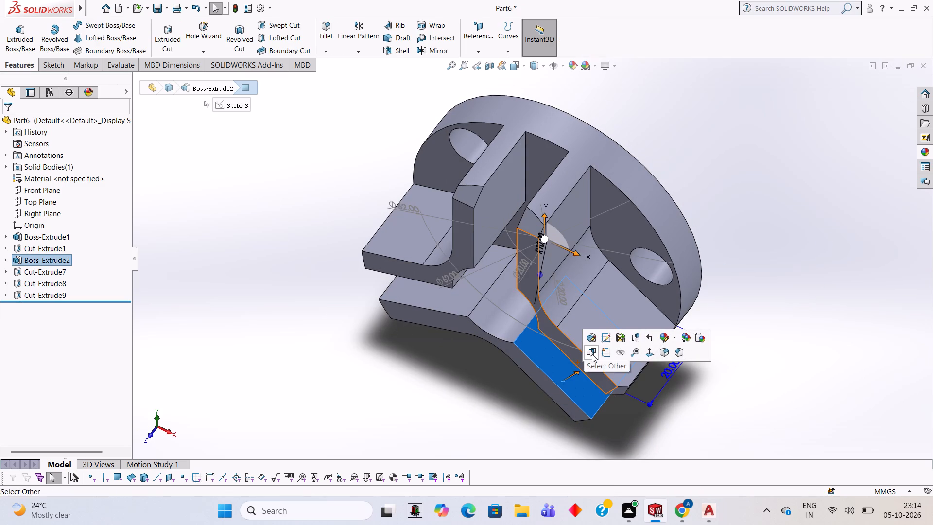
{"action": "left_click", "coordinate": [605, 350]}
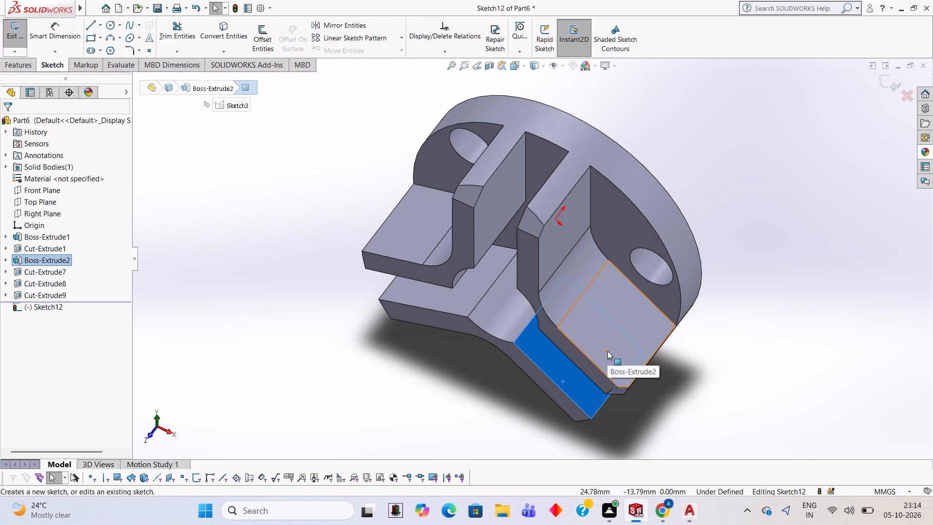
{"action": "key", "text": "ctrl+8"}
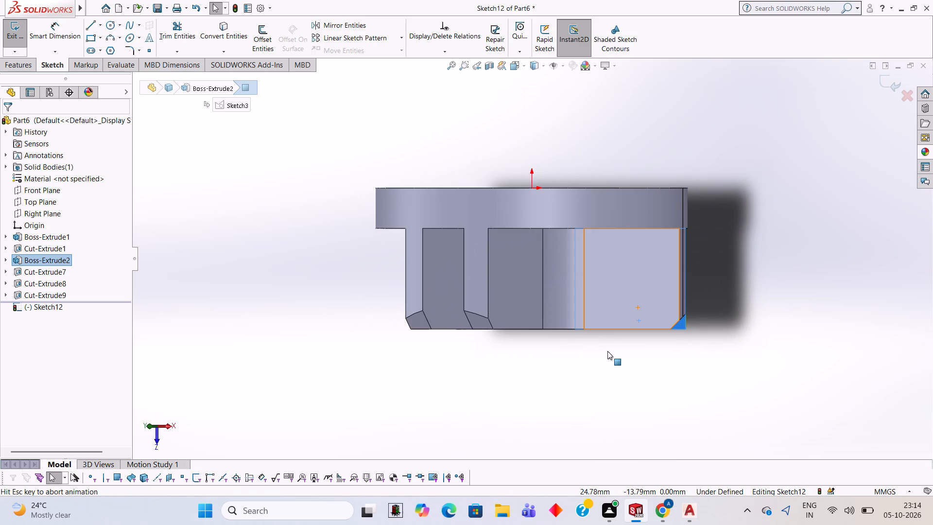
{"action": "left_click_drag", "start_coordinate": [552, 343], "coordinate": [330, 136]}
{"action": "left_click", "coordinate": [91, 23]}
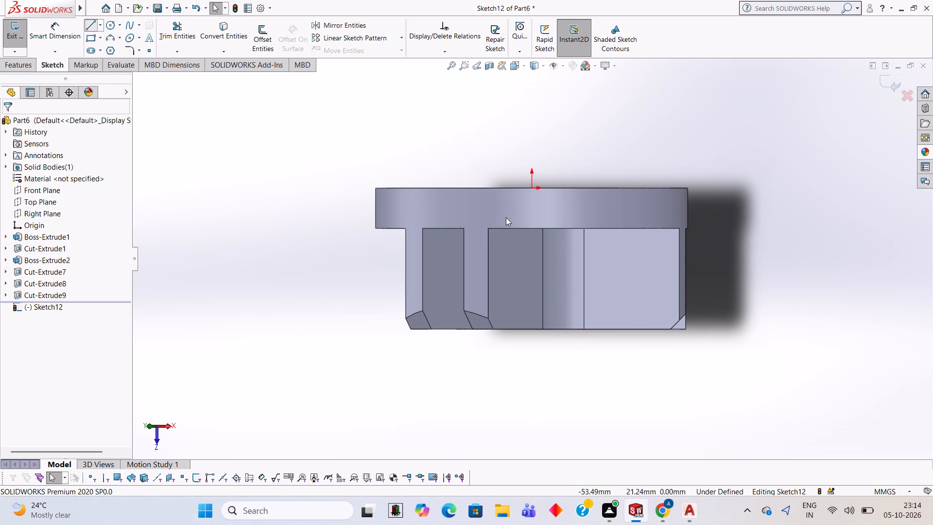
{"action": "left_click", "coordinate": [670, 330]}
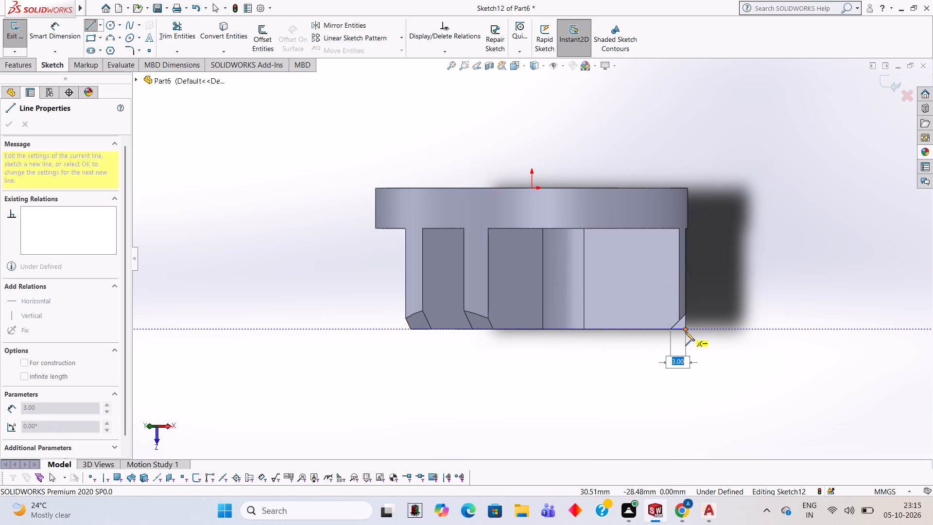
{"action": "left_click", "coordinate": [685, 332]}
{"action": "left_click", "coordinate": [686, 316]}
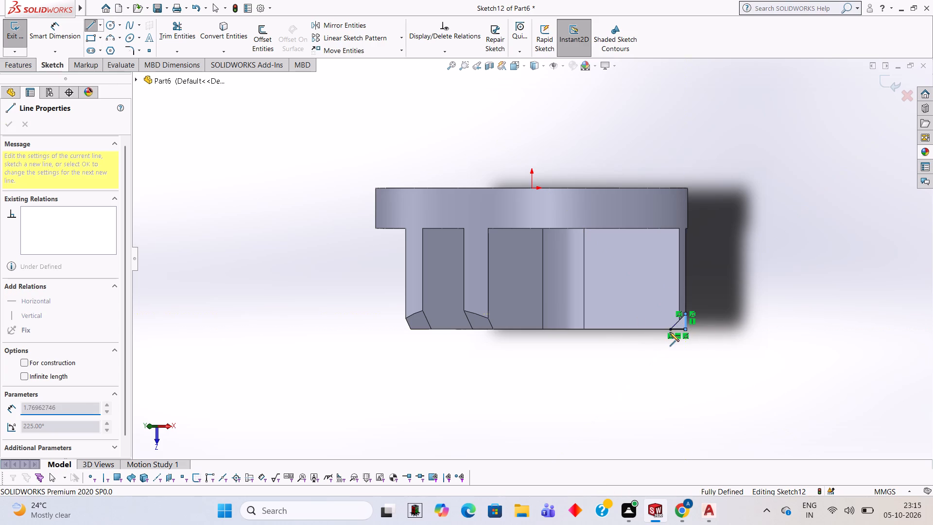
{"action": "left_click", "coordinate": [672, 328]}
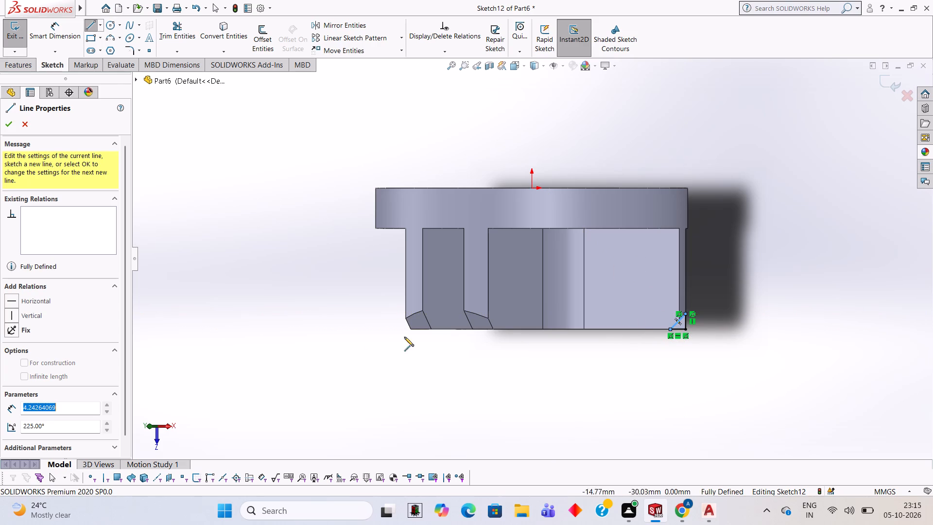
Cut-extrude the triangle at the lower band's right arm with a blind depth of 10 mm.
{"action": "left_click", "coordinate": [12, 72]}
{"action": "left_click", "coordinate": [12, 70]}
{"action": "left_click", "coordinate": [171, 46]}
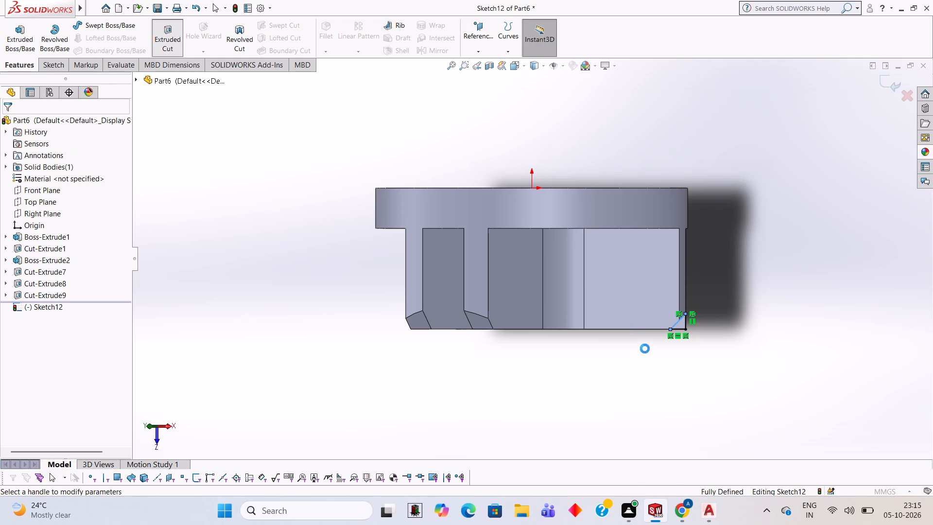
{"action": "middle_click_drag", "start_coordinate": [657, 378], "coordinate": [657, 226]}
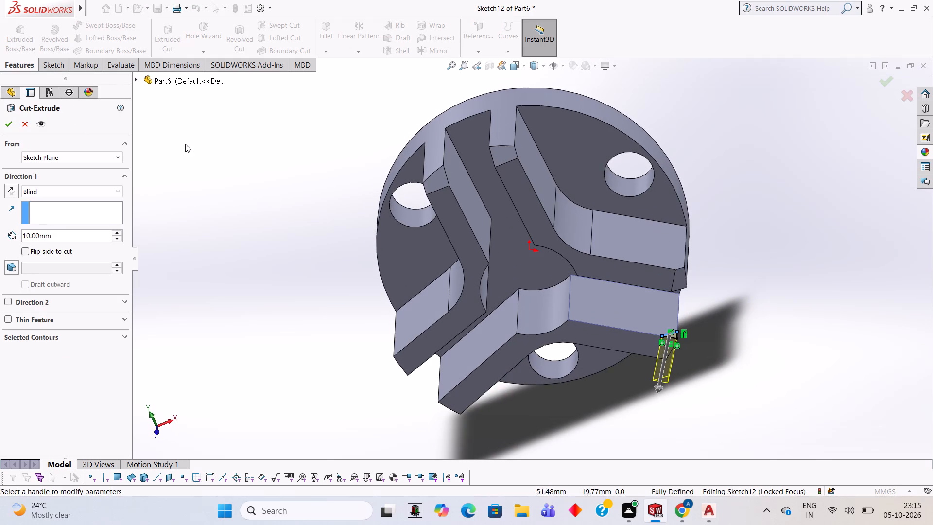
{"action": "left_click", "coordinate": [7, 125]}
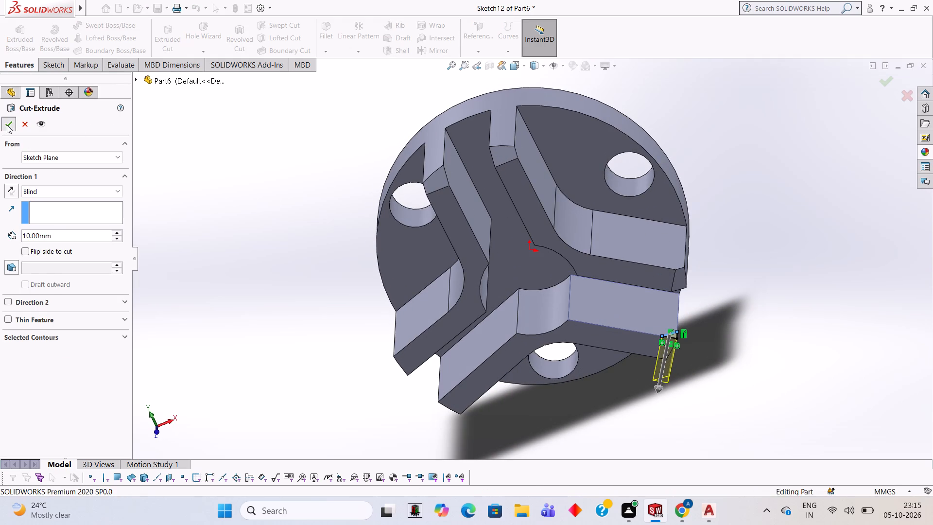
{"action": "left_click", "coordinate": [165, 222]}
Sketch a triangle on the slot-facing side of the upper-left band's left arm: 3 mm along the top edge and 3 mm down the end.
{"action": "middle_click_drag", "start_coordinate": [499, 386], "coordinate": [522, 267]}
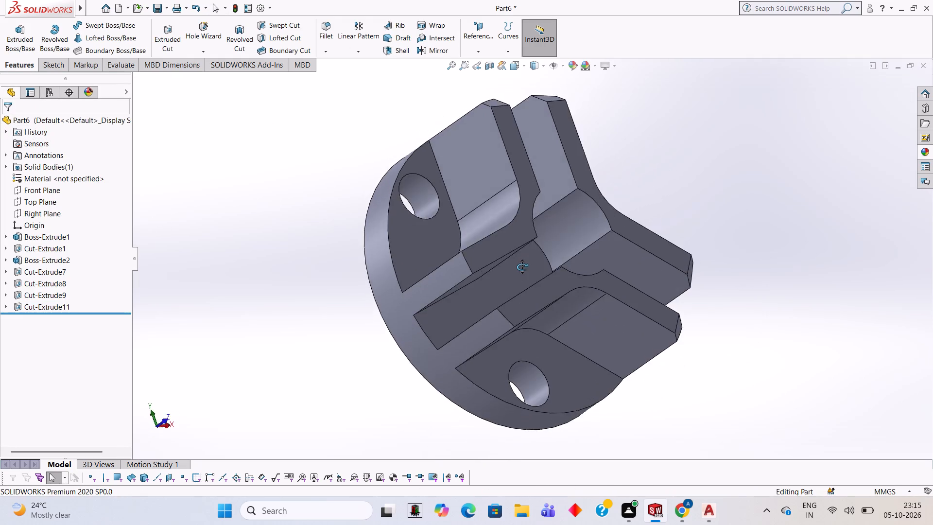
{"action": "middle_click_drag", "start_coordinate": [522, 267], "coordinate": [510, 279]}
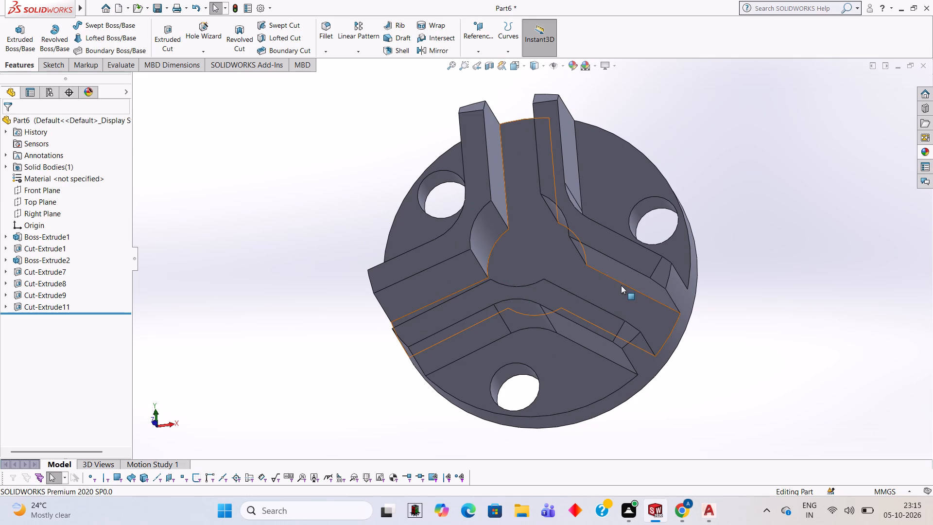
{"action": "left_click", "coordinate": [447, 273]}
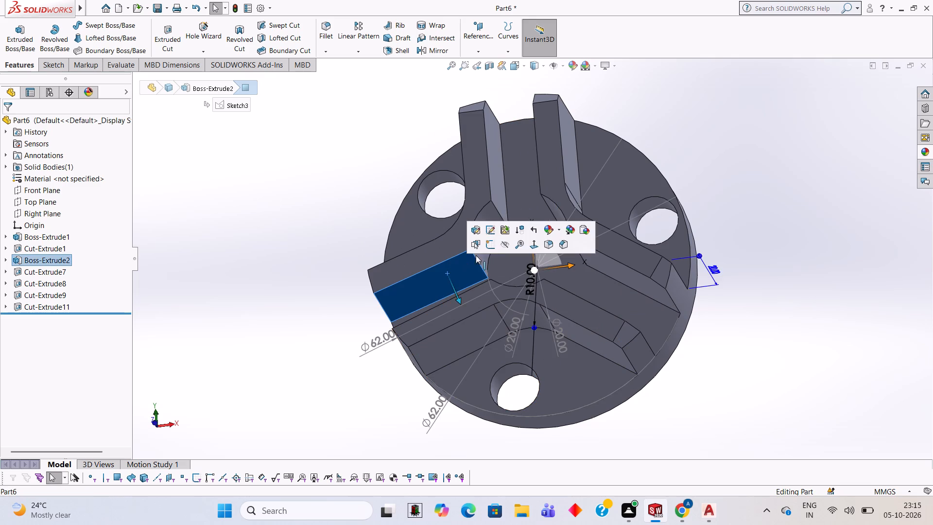
{"action": "left_click", "coordinate": [492, 247]}
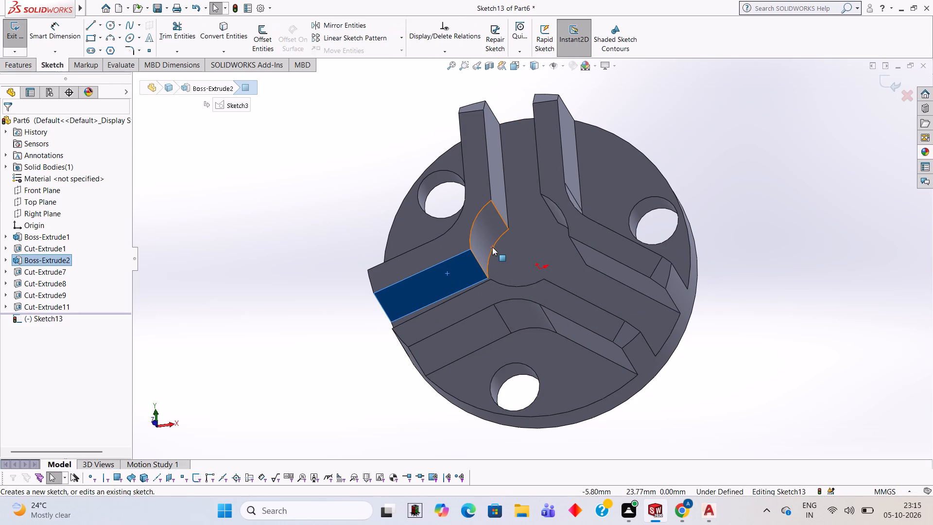
{"action": "key", "text": "ctrl+8"}
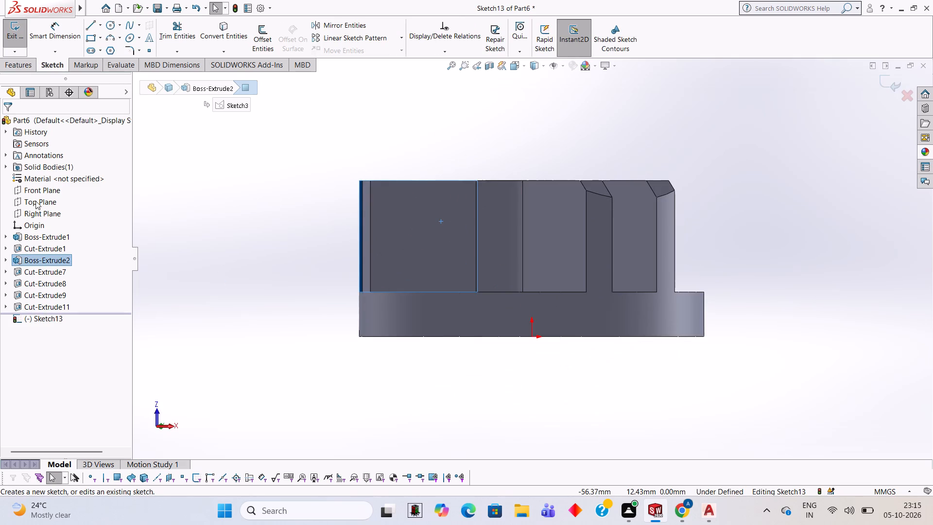
{"action": "left_click", "coordinate": [85, 31]}
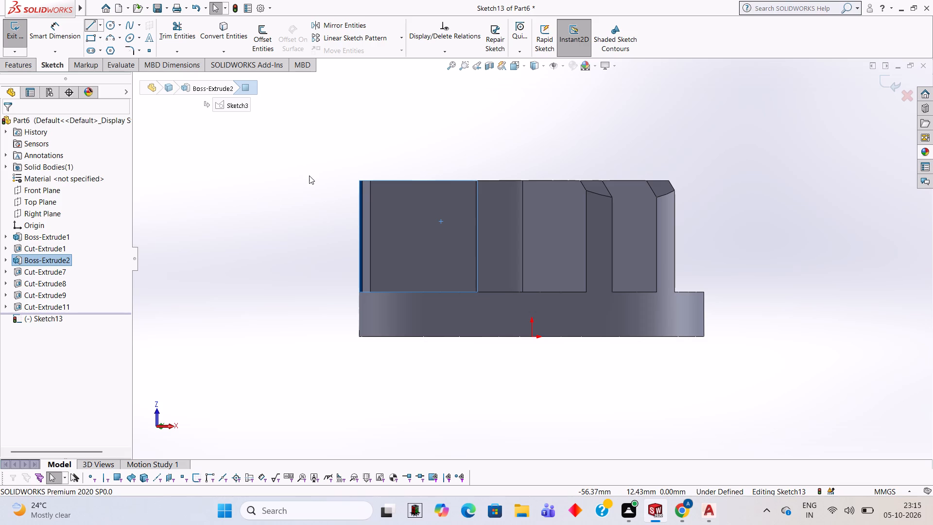
{"action": "left_click", "coordinate": [358, 180]}
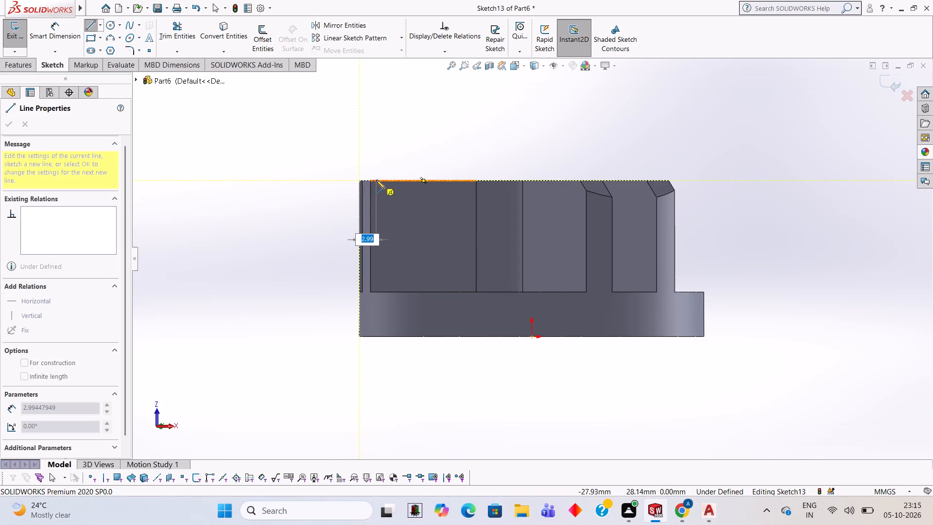
{"action": "key", "text": "3"}
{"action": "key", "text": "Return"}
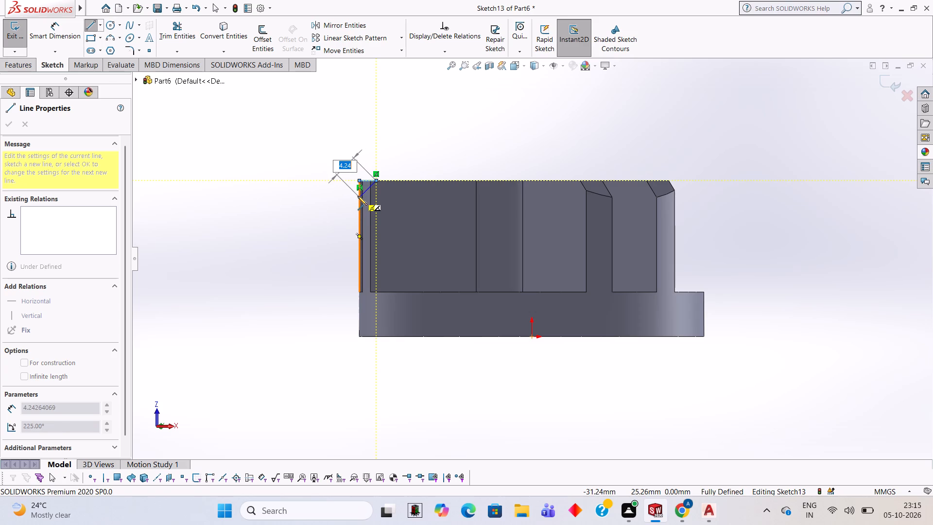
{"action": "left_click", "coordinate": [358, 196]}
{"action": "left_click", "coordinate": [359, 178]}
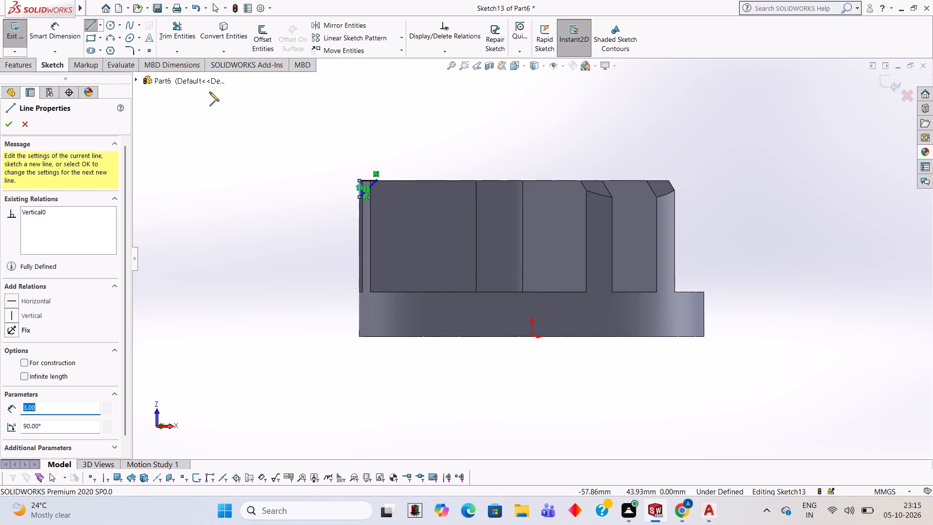
Cut-extrude the triangle at the upper-left band's left arm with a blind depth of 10 mm.
{"action": "middle_click_drag", "start_coordinate": [218, 103], "coordinate": [283, 236]}
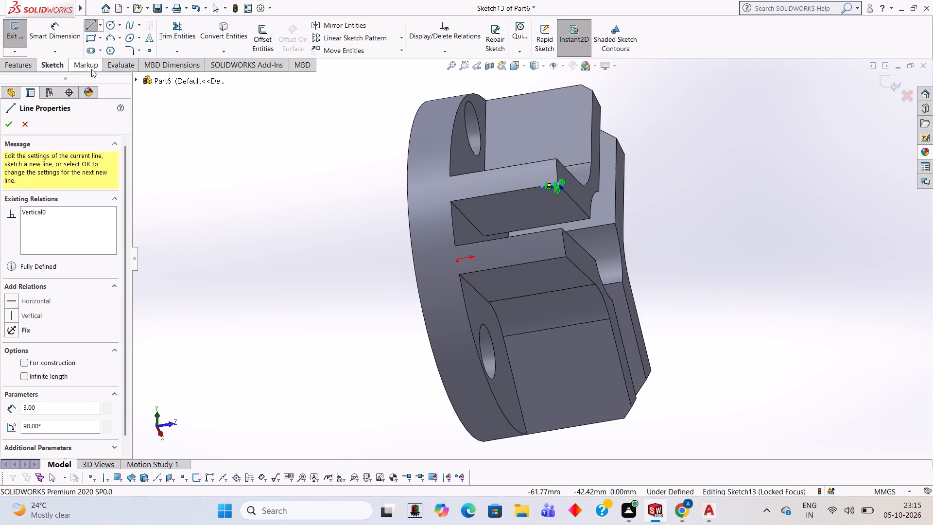
{"action": "left_click", "coordinate": [31, 58]}
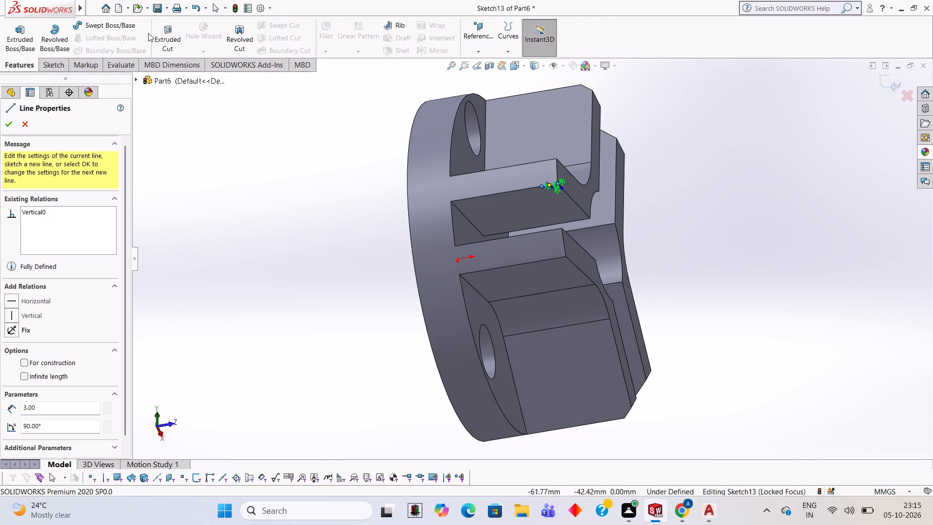
{"action": "left_click", "coordinate": [148, 33]}
{"action": "left_click", "coordinate": [166, 38]}
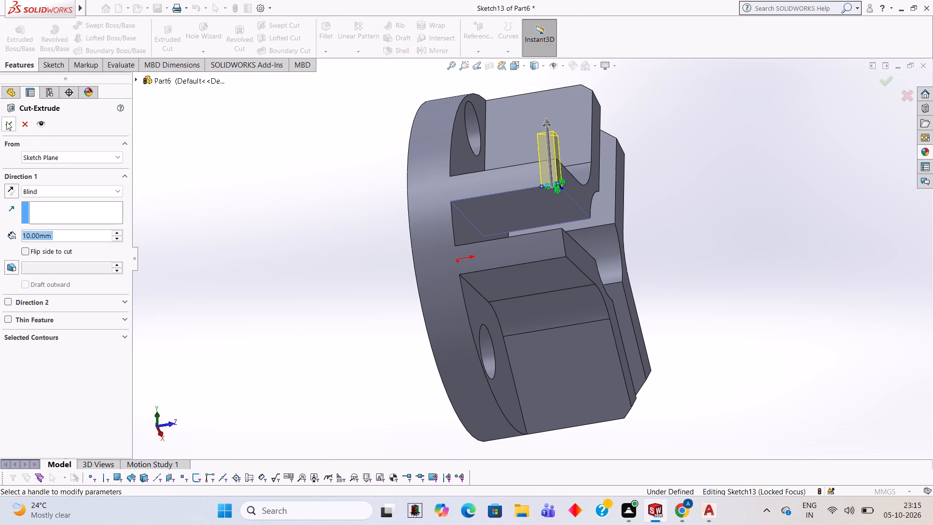
{"action": "left_click", "coordinate": [6, 122]}
{"action": "left_click", "coordinate": [234, 185]}
Sketch a triangle over the outer top corner of the lower band's left arm on its slot-facing side, about 3 mm along the top edge.
{"action": "middle_click_drag", "start_coordinate": [487, 247], "coordinate": [451, 190]}
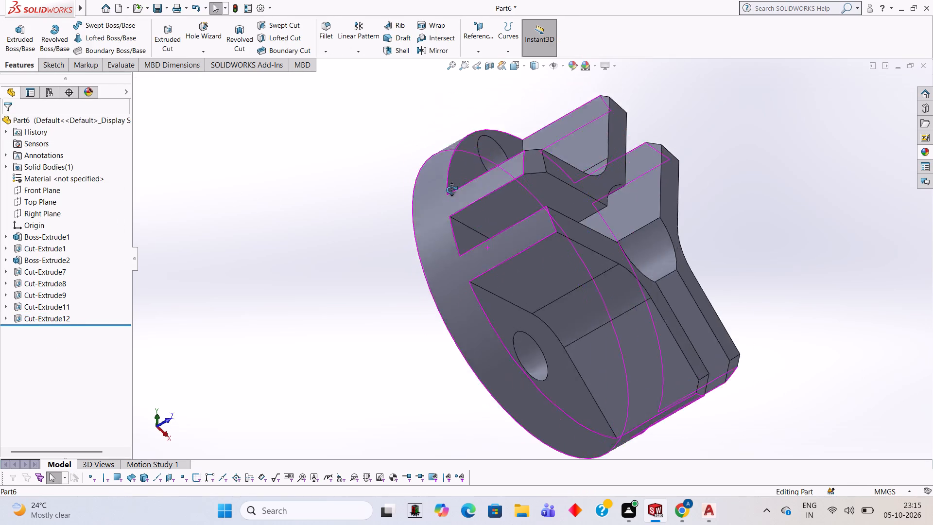
{"action": "middle_click_drag", "start_coordinate": [451, 190], "coordinate": [445, 178]}
{"action": "middle_click_drag", "start_coordinate": [557, 159], "coordinate": [571, 343]}
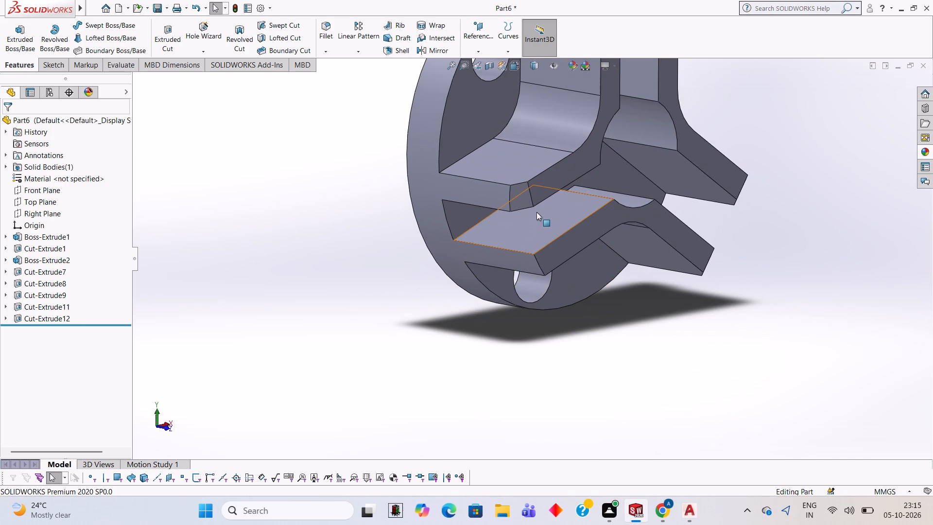
{"action": "left_click", "coordinate": [545, 222]}
{"action": "left_click", "coordinate": [591, 194]}
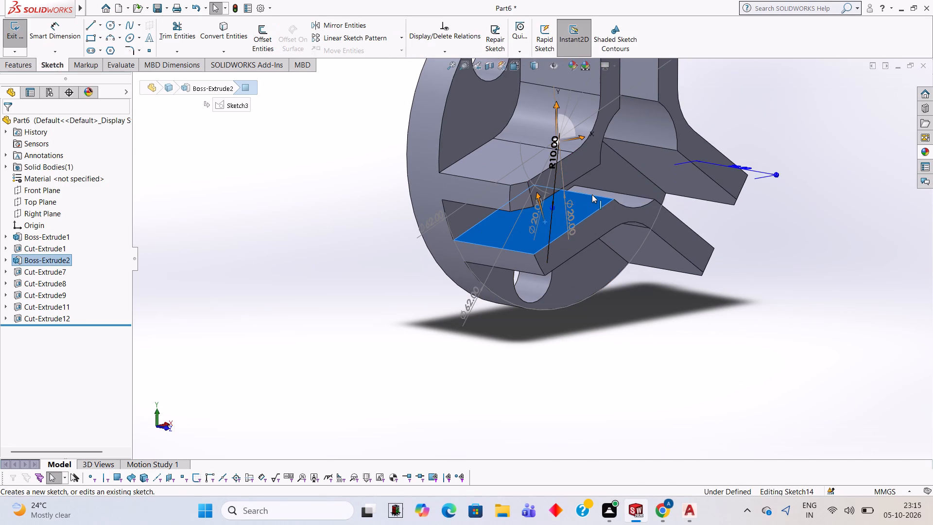
{"action": "key", "text": "ctrl+8"}
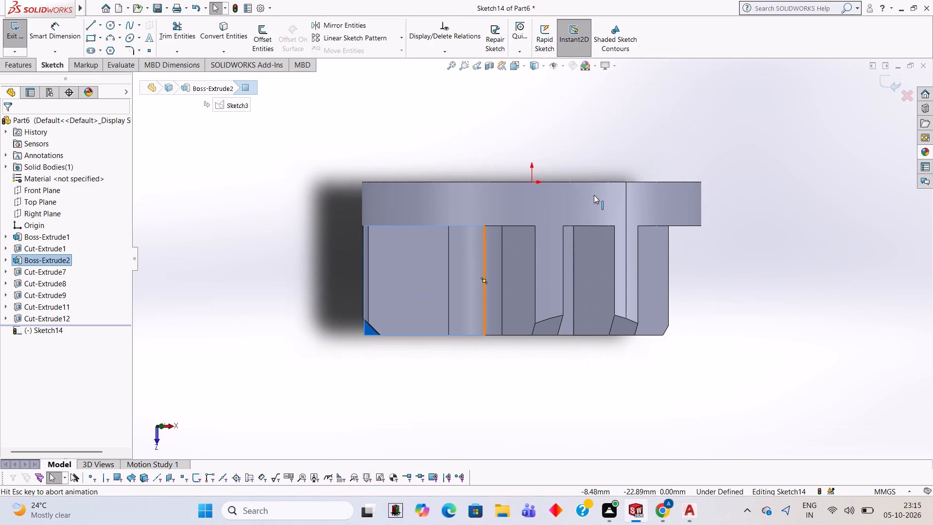
{"action": "left_click", "coordinate": [88, 24]}
{"action": "left_click", "coordinate": [380, 333]}
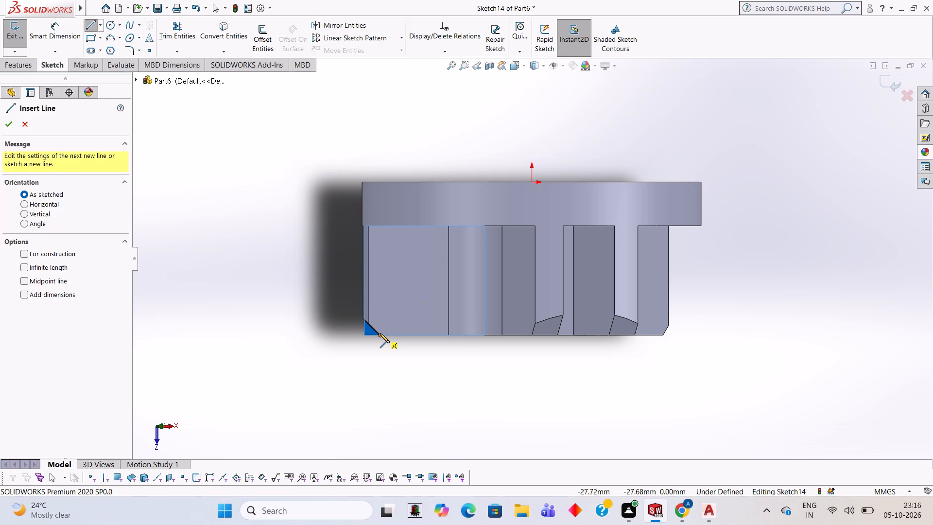
{"action": "left_click", "coordinate": [363, 322]}
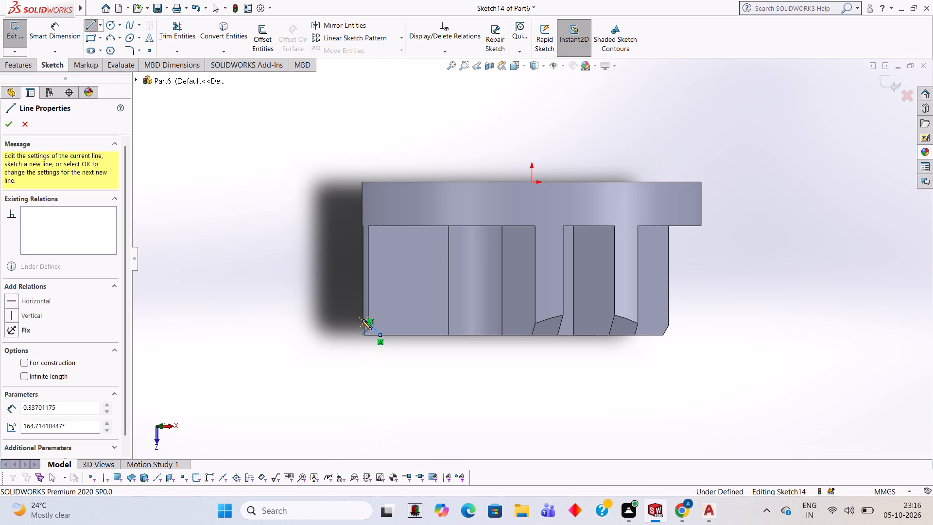
{"action": "left_click", "coordinate": [363, 336]}
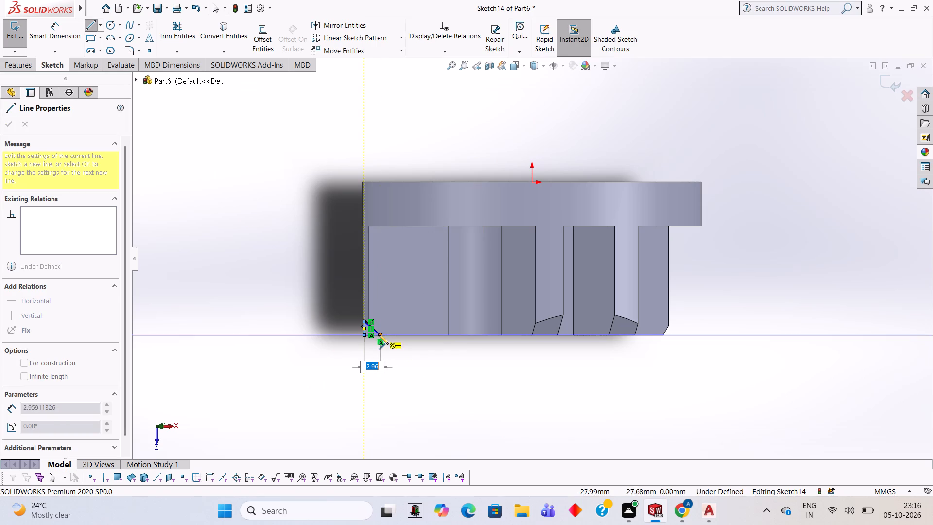
{"action": "left_click", "coordinate": [380, 335]}
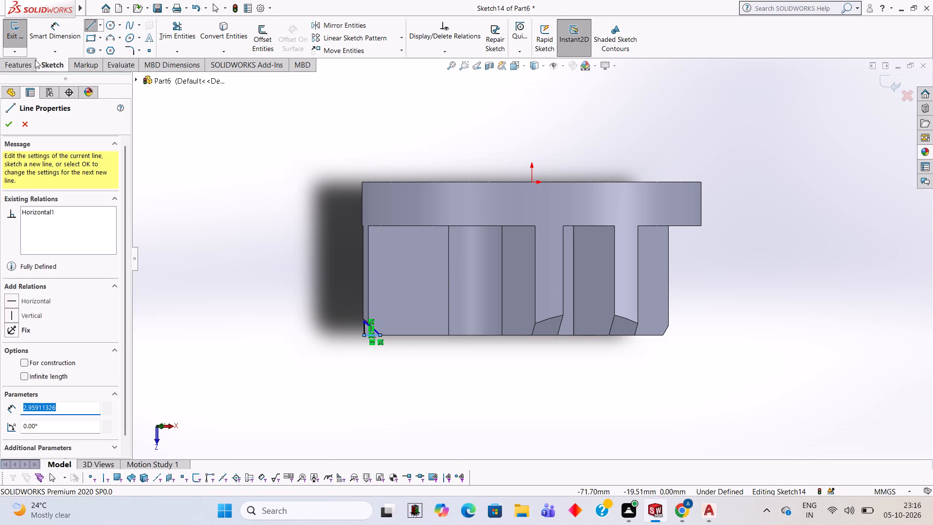
Cut-extrude the triangle at the lower band's left arm with a blind depth of 10 mm.
{"action": "left_click", "coordinate": [29, 60]}
{"action": "left_click", "coordinate": [176, 35]}
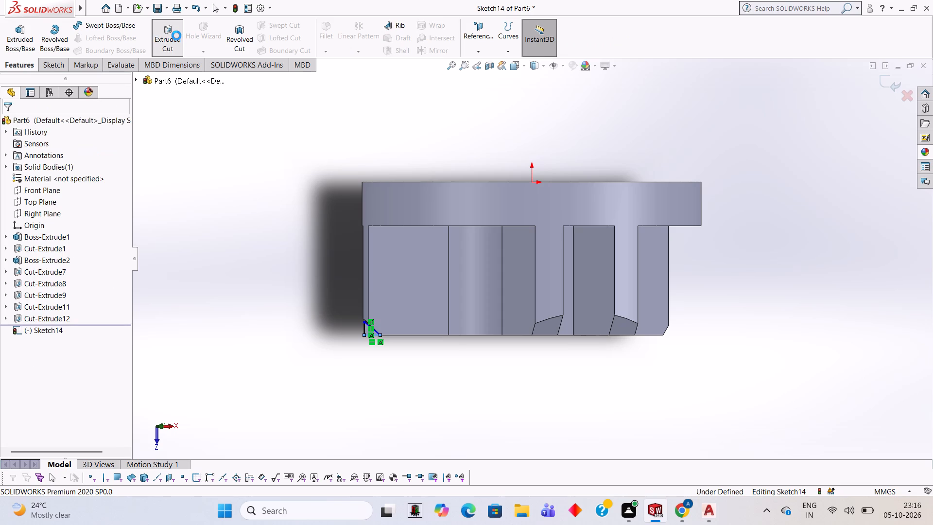
{"action": "middle_click_drag", "start_coordinate": [258, 283], "coordinate": [300, 282]}
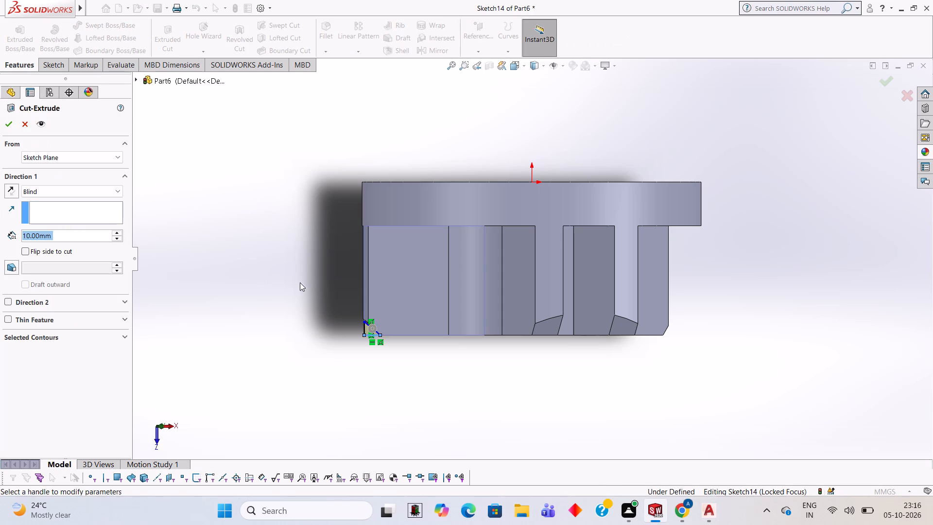
{"action": "middle_click_drag", "start_coordinate": [300, 282], "coordinate": [341, 213]}
{"action": "middle_click_drag", "start_coordinate": [395, 313], "coordinate": [378, 238]}
{"action": "scroll", "coordinate": [466, 345], "scroll_direction": "up", "scroll_amount": 4}
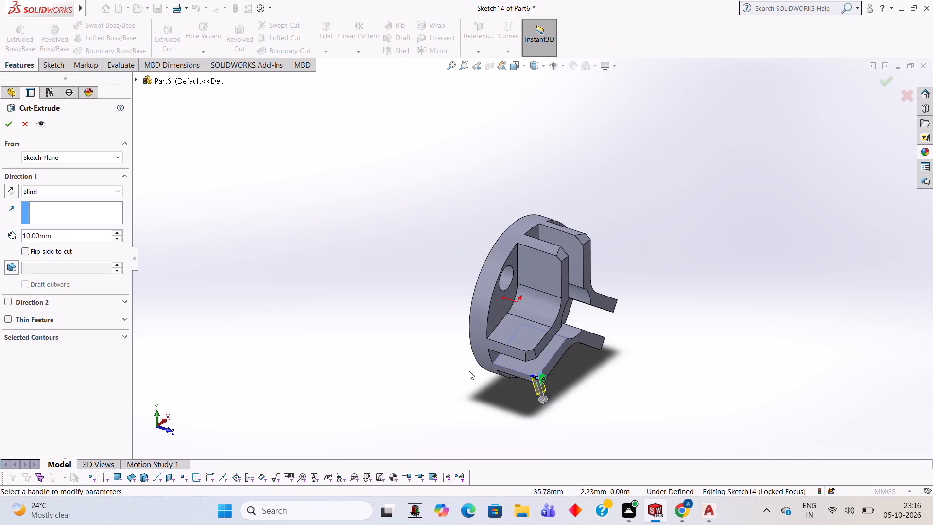
{"action": "middle_click_drag", "start_coordinate": [594, 369], "coordinate": [562, 255]}
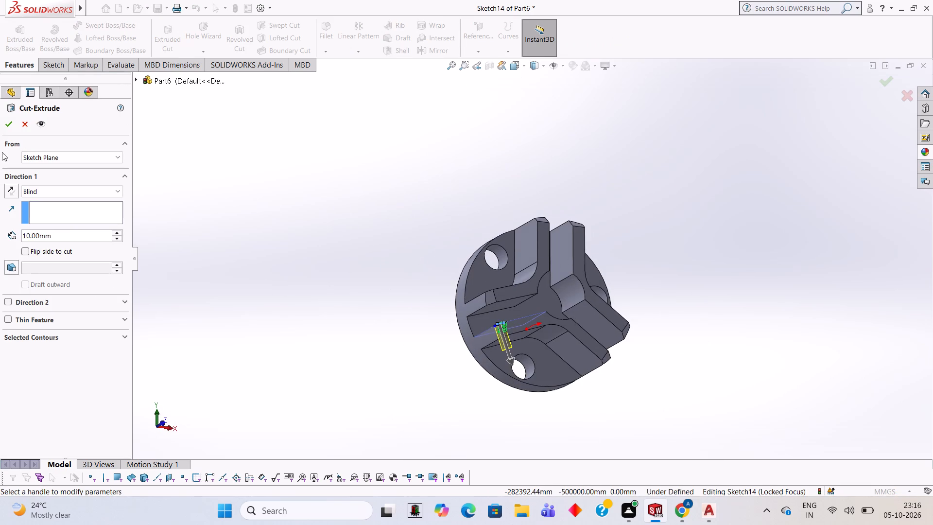
{"action": "left_click", "coordinate": [10, 122]}
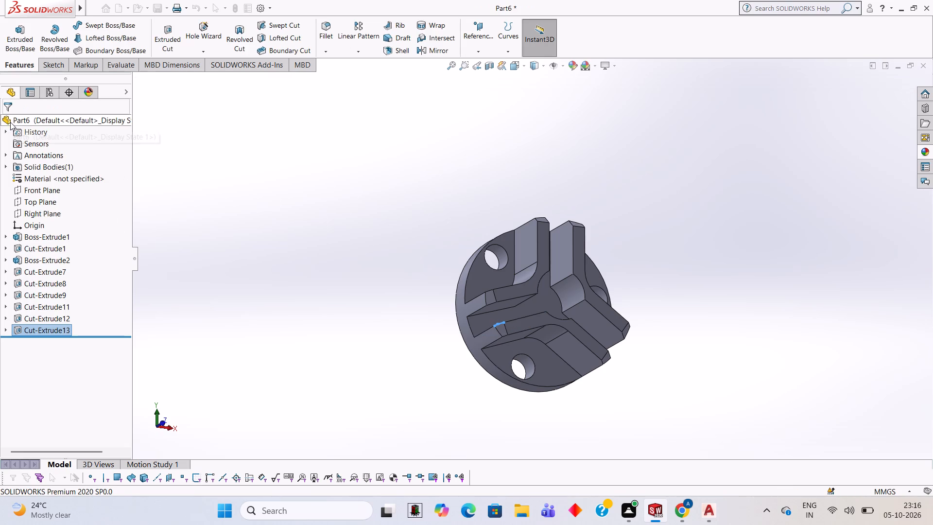
{"action": "left_click", "coordinate": [284, 220]}
Sketch a 6 mm diameter circle near the outer top corner of the upper-left band's left arm, on its slot-facing side.
{"action": "scroll", "coordinate": [683, 313], "scroll_direction": "up", "scroll_amount": 2}
{"action": "middle_click_drag", "start_coordinate": [677, 304], "coordinate": [657, 293]}
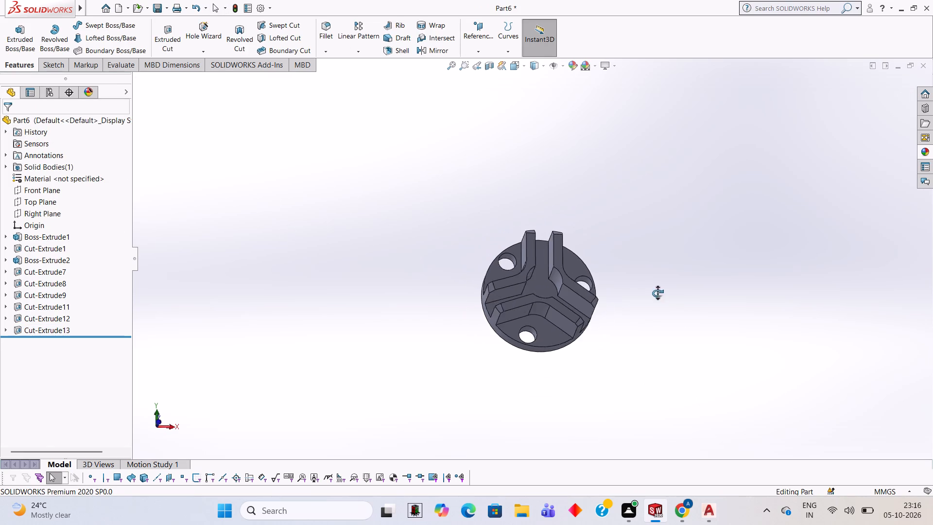
{"action": "middle_click_drag", "start_coordinate": [657, 293], "coordinate": [647, 287]}
{"action": "scroll", "coordinate": [585, 282], "scroll_direction": "down", "scroll_amount": 3}
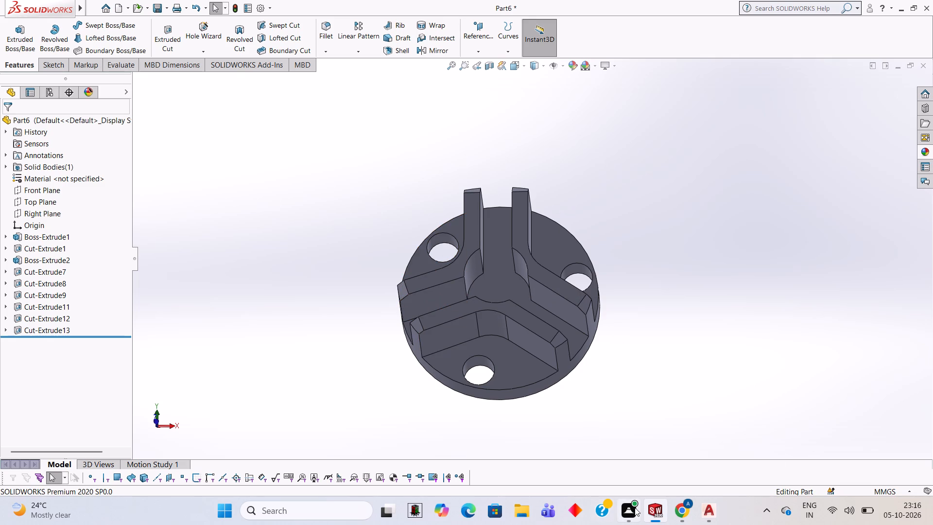
{"action": "left_click", "coordinate": [443, 290]}
{"action": "left_click", "coordinate": [486, 261]}
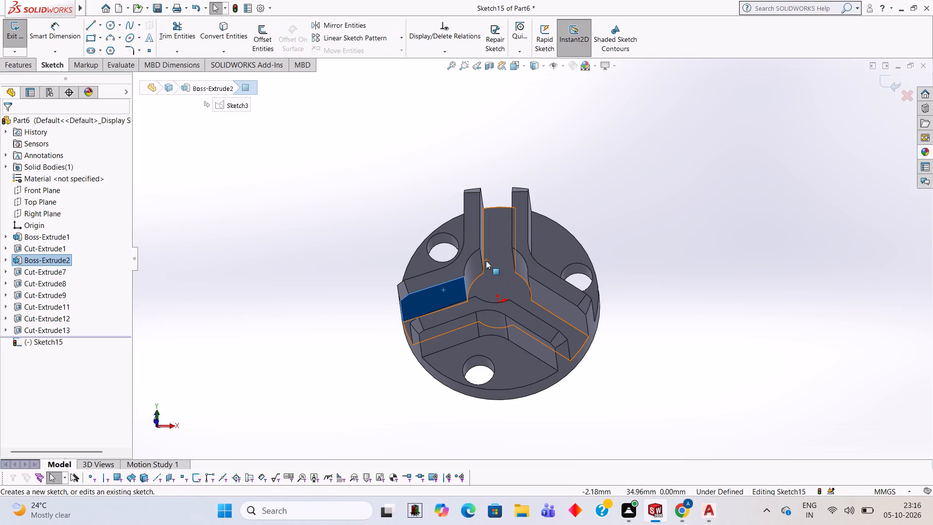
{"action": "key", "text": "ctrl+8"}
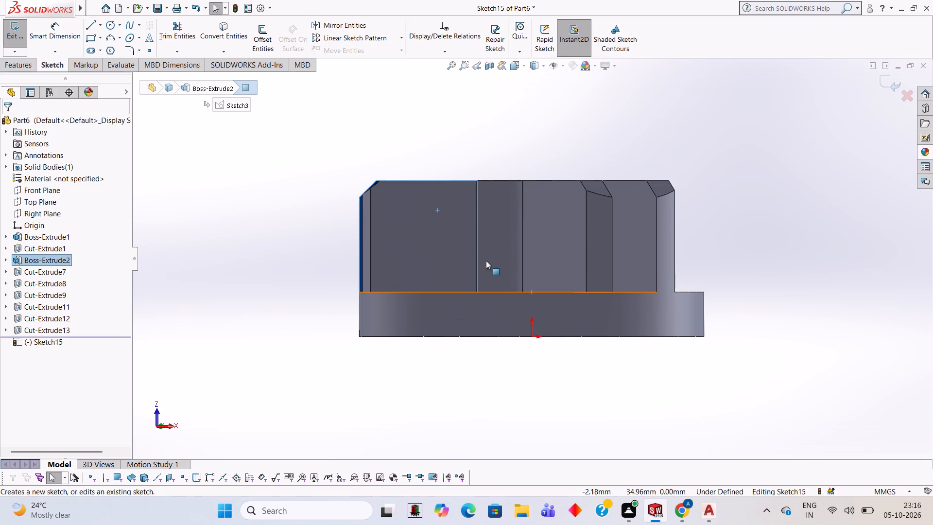
{"action": "left_click", "coordinate": [110, 28]}
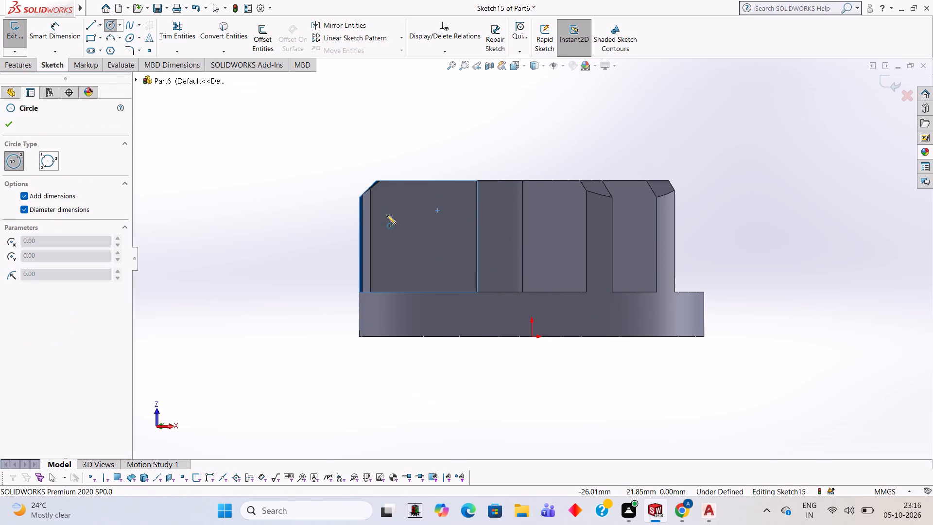
{"action": "left_click", "coordinate": [391, 215]}
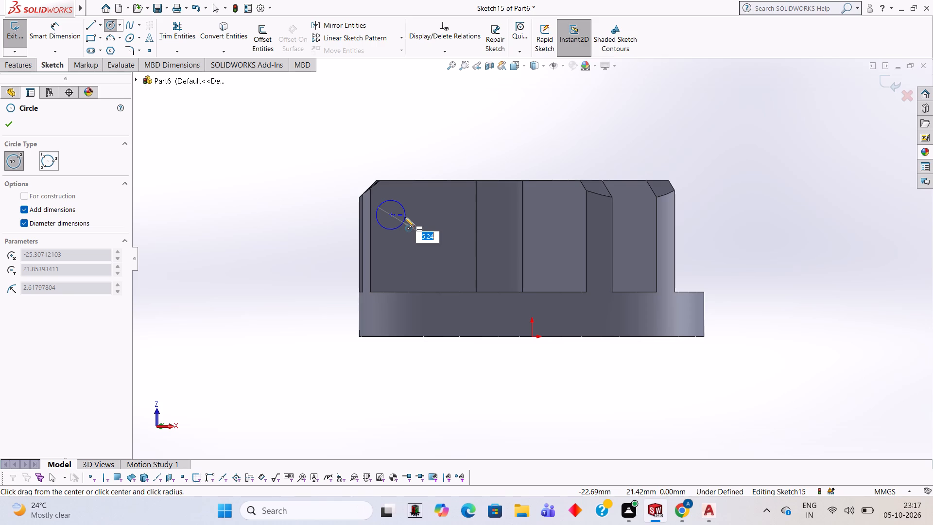
{"action": "key", "text": "6"}
{"action": "key", "text": "Return"}
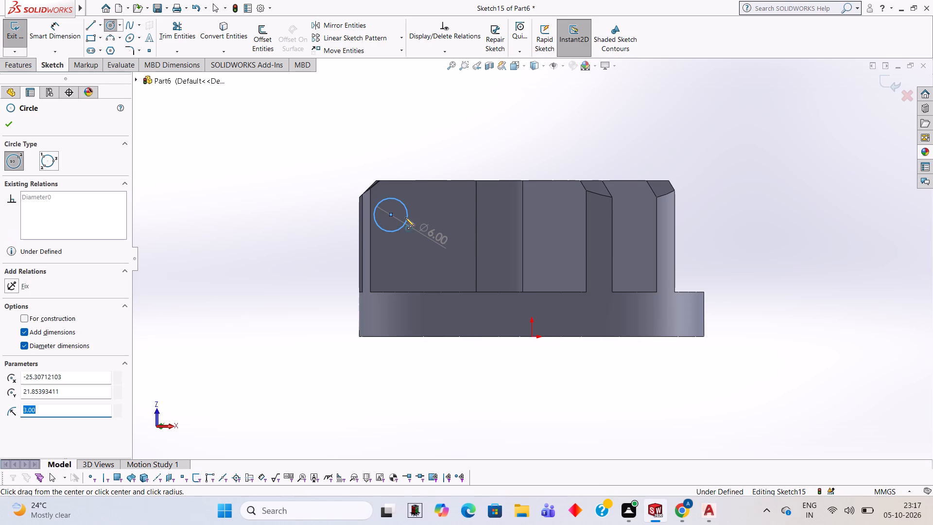
Dimension the 6 mm circle's centre 8 mm from the outermost vertical edge at the end of the left arm.
{"action": "left_click", "coordinate": [79, 21]}
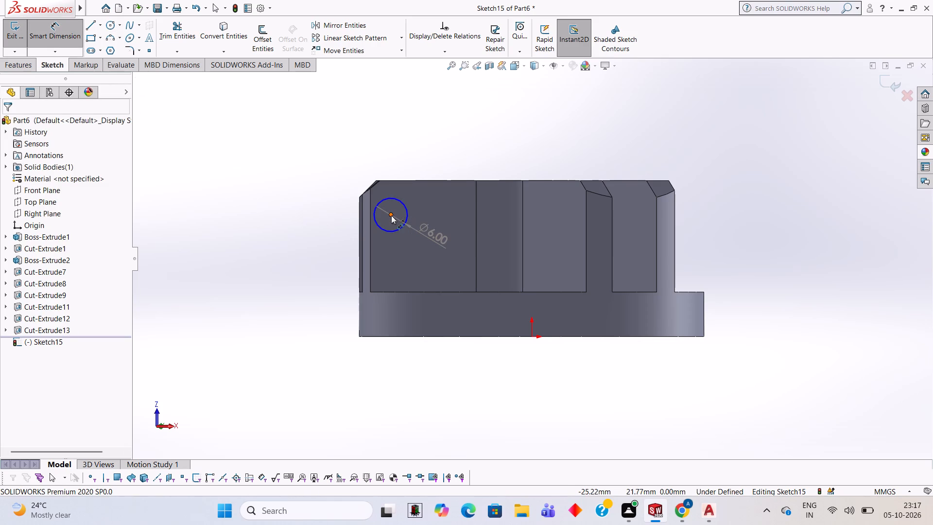
{"action": "left_click", "coordinate": [391, 215]}
{"action": "left_click", "coordinate": [358, 216]}
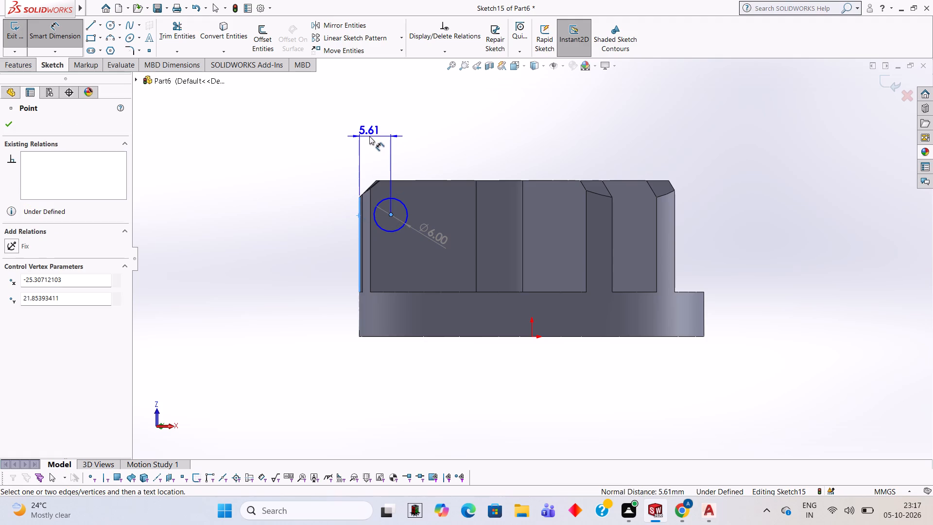
{"action": "left_click", "coordinate": [369, 136]}
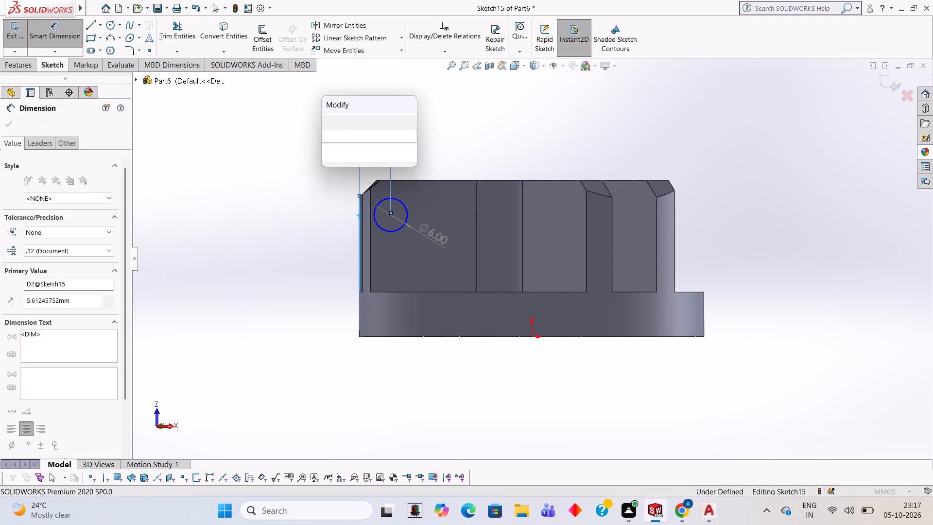
{"action": "type", "text": "32-24"}
{"action": "key", "text": "Return"}
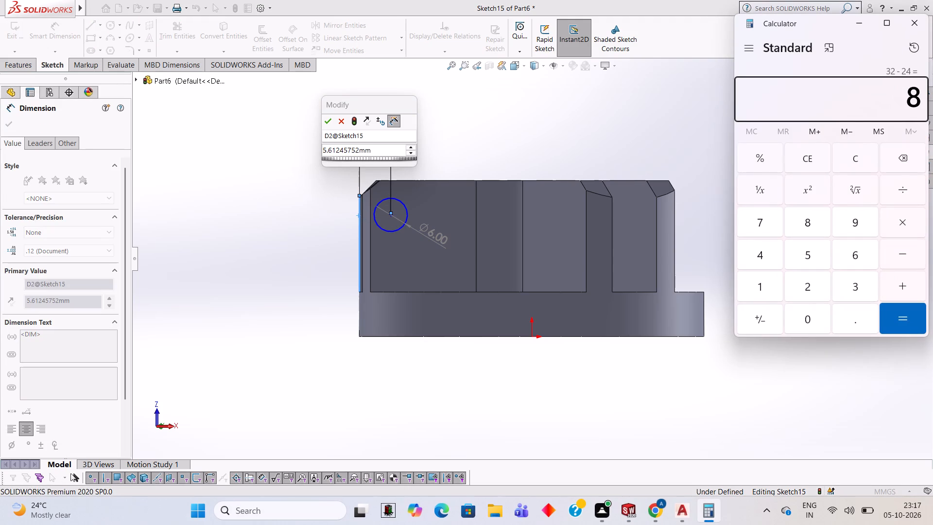
{"action": "left_click", "coordinate": [915, 17]}
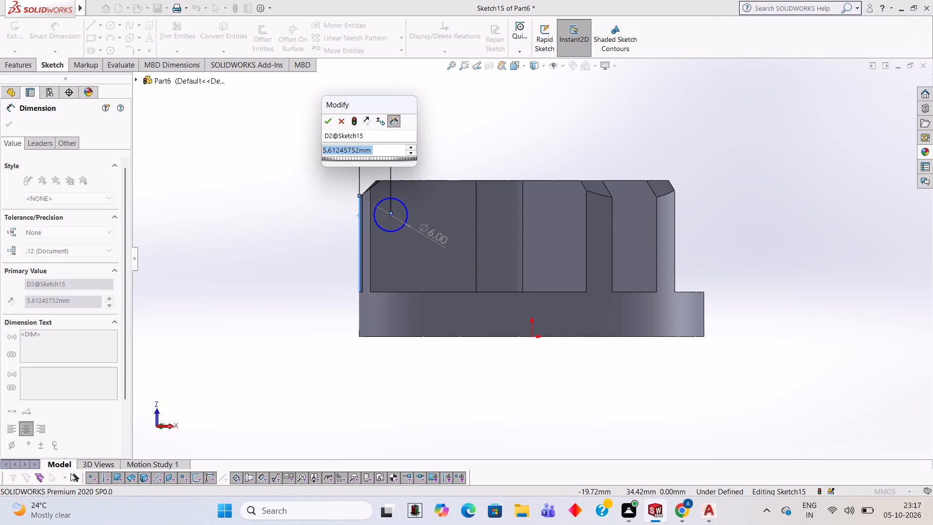
{"action": "key", "text": "8"}
{"action": "key", "text": "Return"}
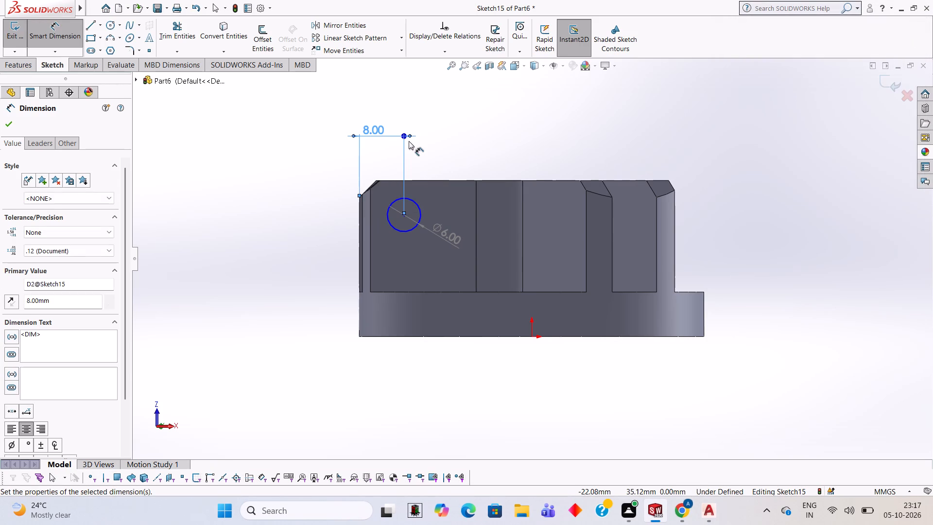
Cut-extrude the 6 mm circle through the upper-left band's left arm with a blind depth of 10 mm.
{"action": "left_click", "coordinate": [20, 70]}
{"action": "left_click", "coordinate": [168, 41]}
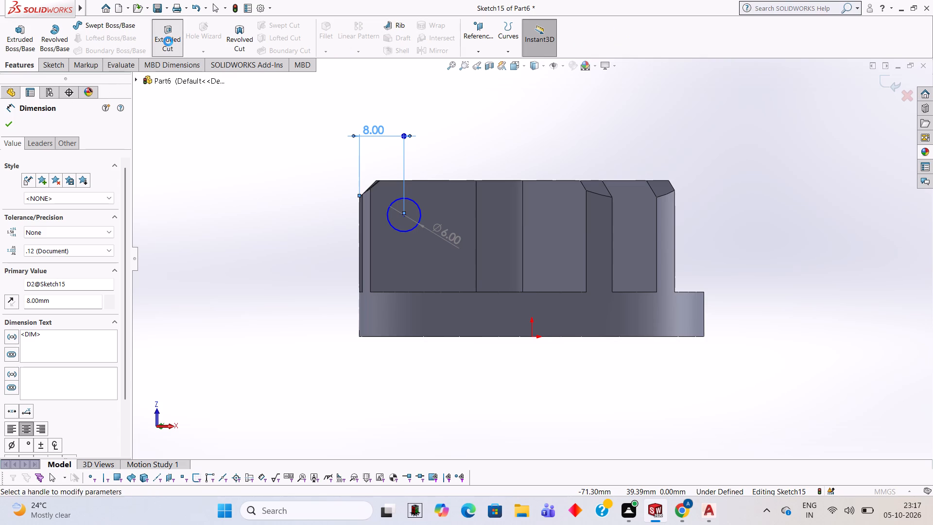
{"action": "middle_click_drag", "start_coordinate": [449, 128], "coordinate": [455, 267]}
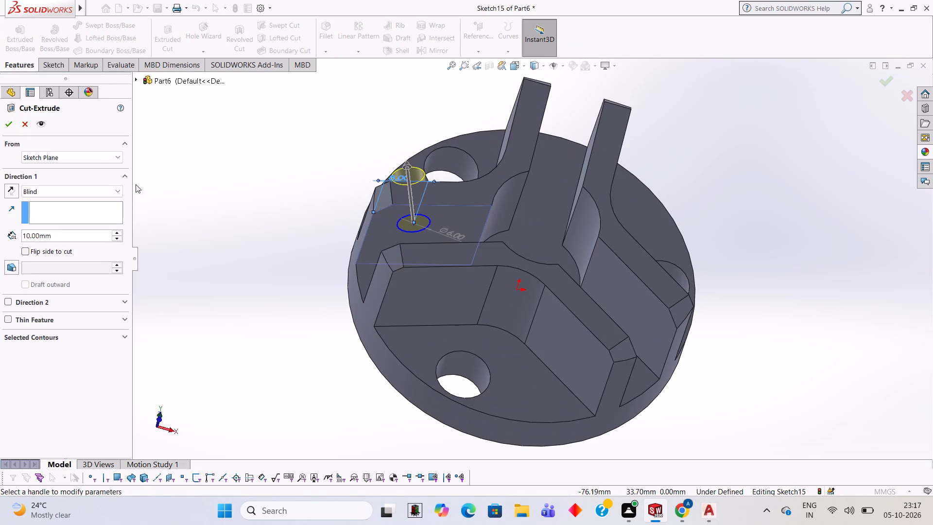
{"action": "left_click", "coordinate": [10, 122]}
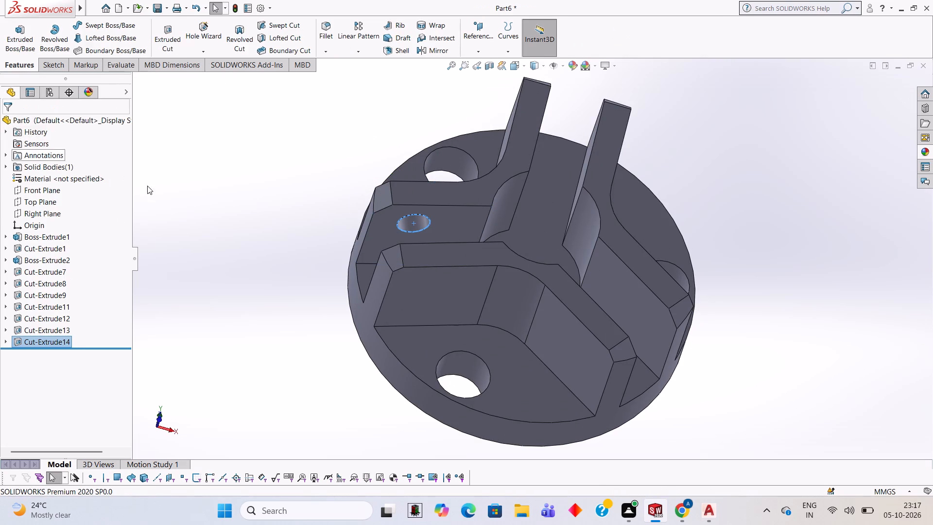
{"action": "left_click", "coordinate": [238, 189]}
Sketch a 6 mm diameter circle on the slot-facing side of the lower band's left arm, centred on the upper-left band's side hole.
{"action": "middle_click_drag", "start_coordinate": [260, 196], "coordinate": [270, 237]}
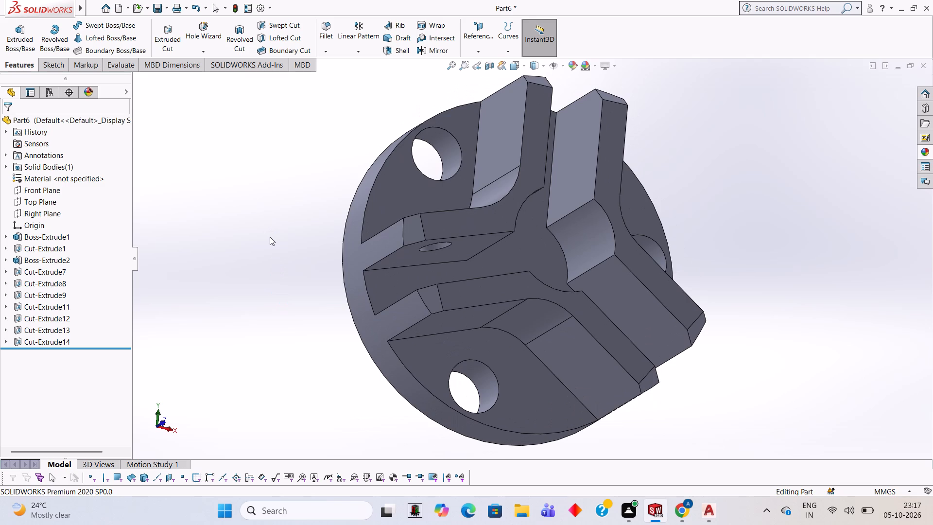
{"action": "middle_click_drag", "start_coordinate": [429, 200], "coordinate": [486, 382]}
{"action": "middle_click_drag", "start_coordinate": [599, 342], "coordinate": [601, 375]}
{"action": "left_click", "coordinate": [579, 371]}
{"action": "left_click", "coordinate": [624, 336]}
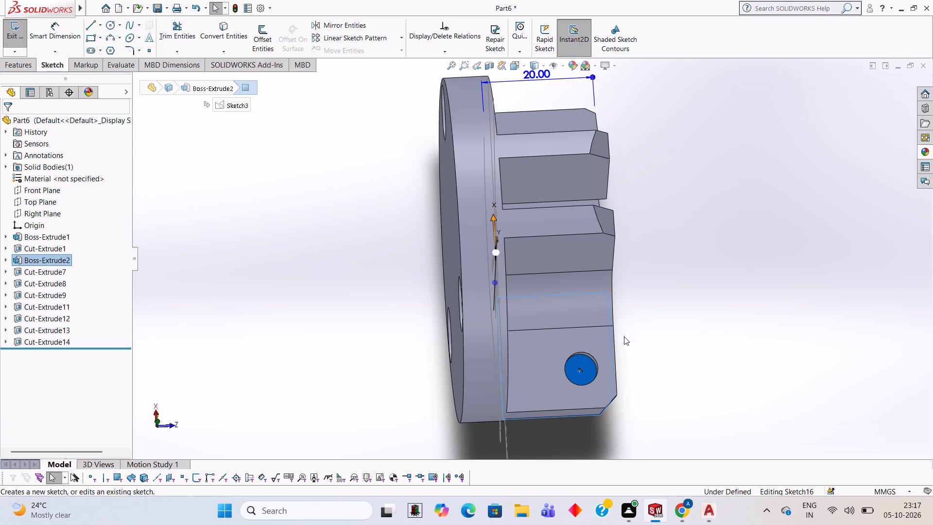
{"action": "key", "text": "ctrl+8"}
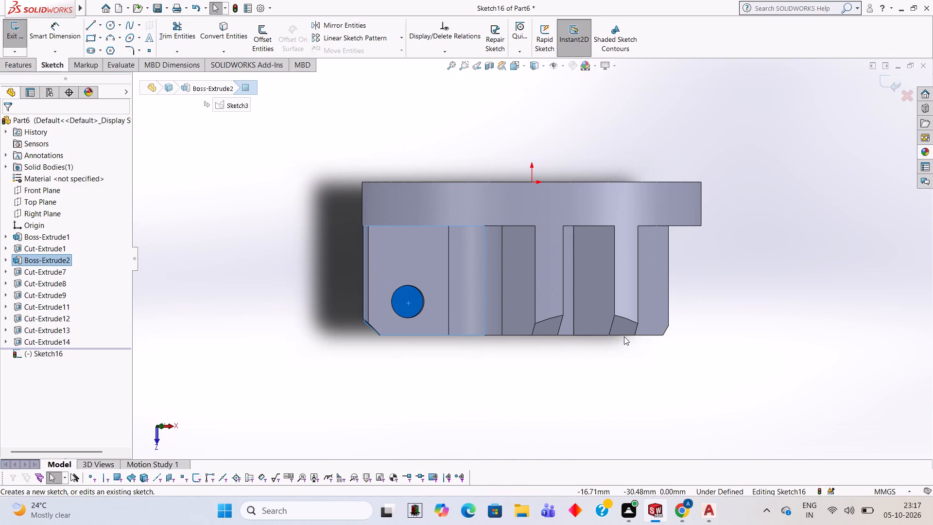
{"action": "left_click_drag", "start_coordinate": [624, 336], "coordinate": [613, 368]}
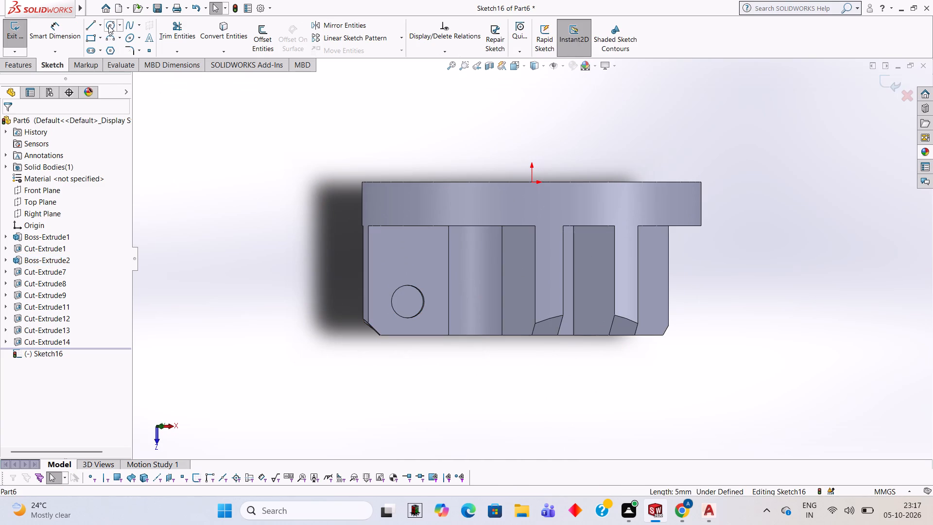
{"action": "left_click", "coordinate": [108, 25]}
{"action": "left_click", "coordinate": [407, 300]}
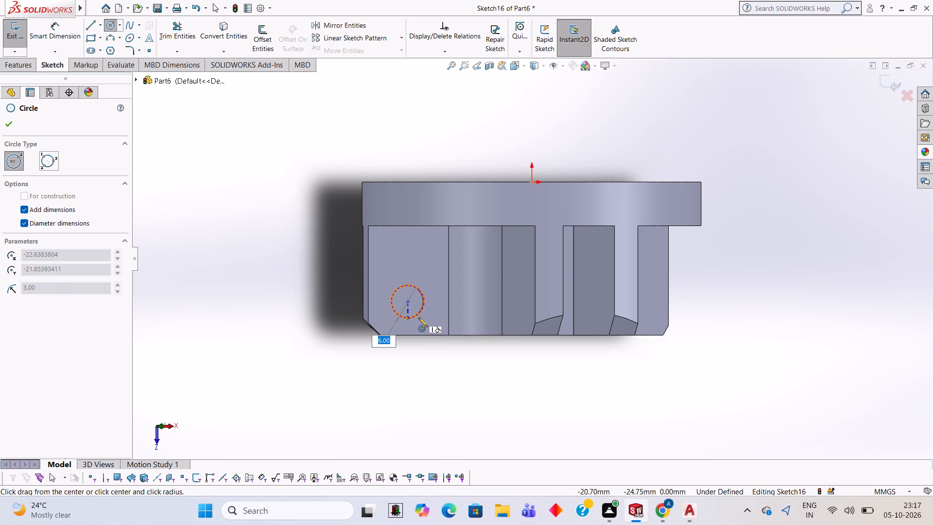
{"action": "key", "text": "Return"}
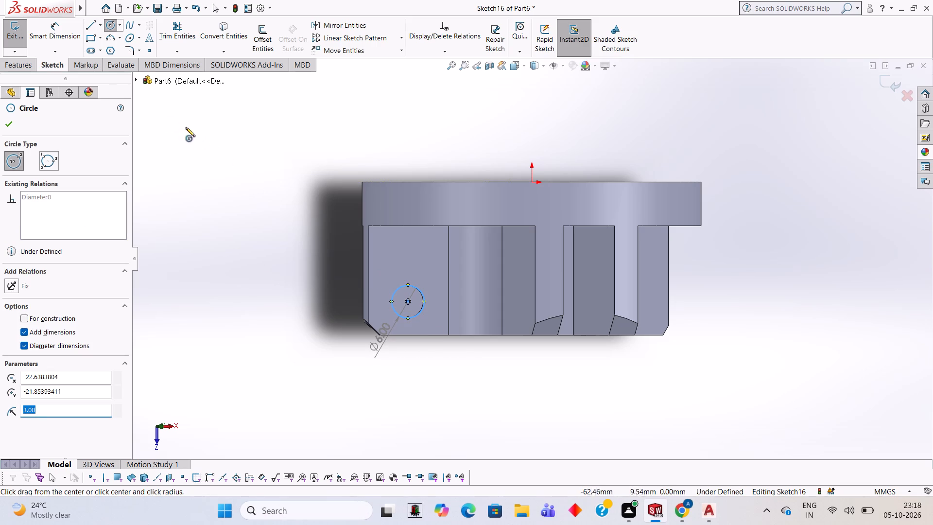
Cut-extrude the 6 mm circle through the lower band's left arm with a blind depth of 10 mm.
{"action": "left_click", "coordinate": [17, 65]}
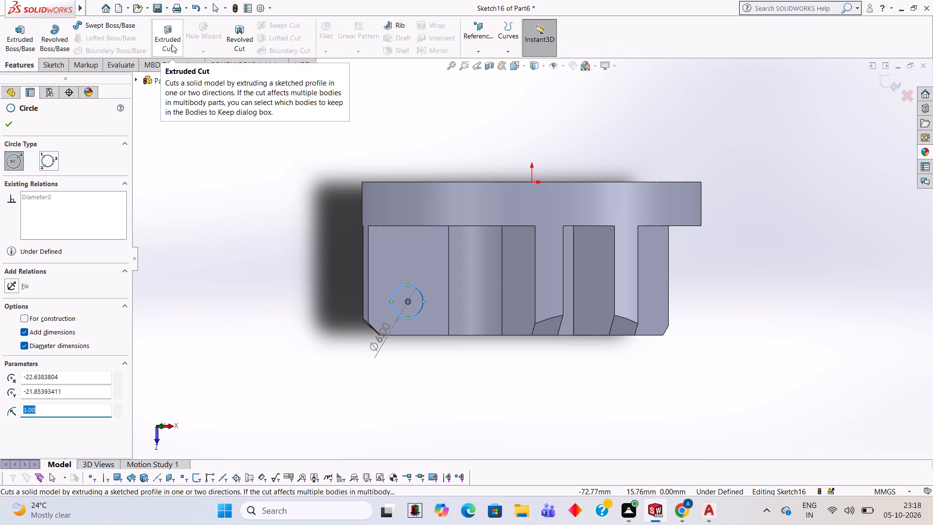
{"action": "left_click", "coordinate": [172, 44]}
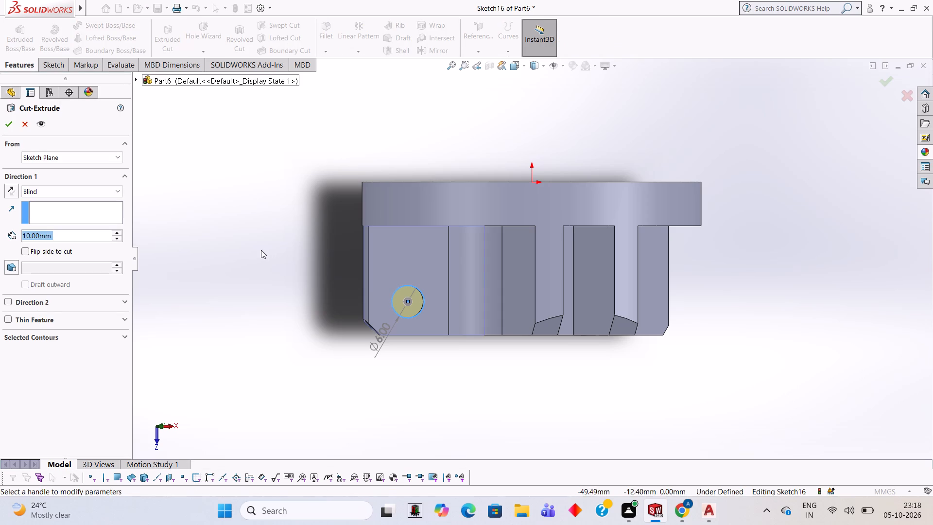
{"action": "middle_click_drag", "start_coordinate": [259, 274], "coordinate": [280, 206]}
{"action": "middle_click_drag", "start_coordinate": [321, 357], "coordinate": [289, 233]}
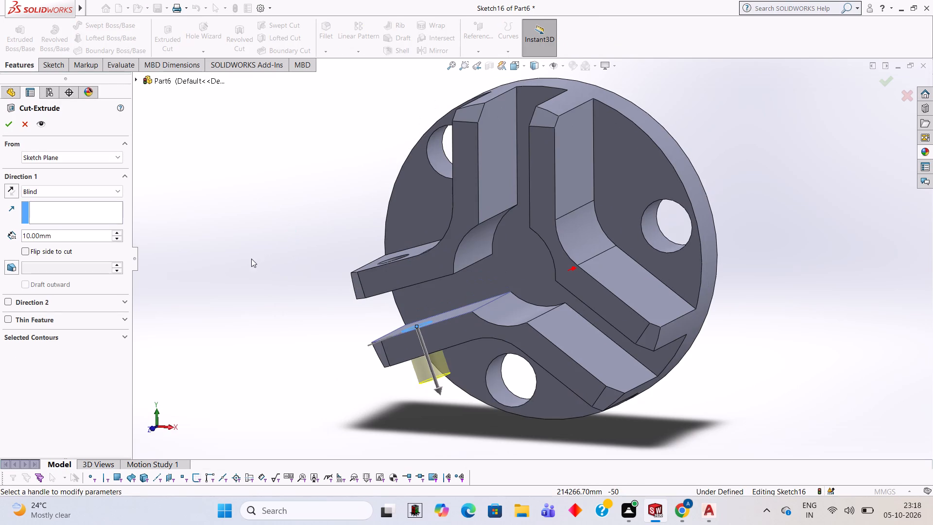
{"action": "left_click", "coordinate": [14, 122]}
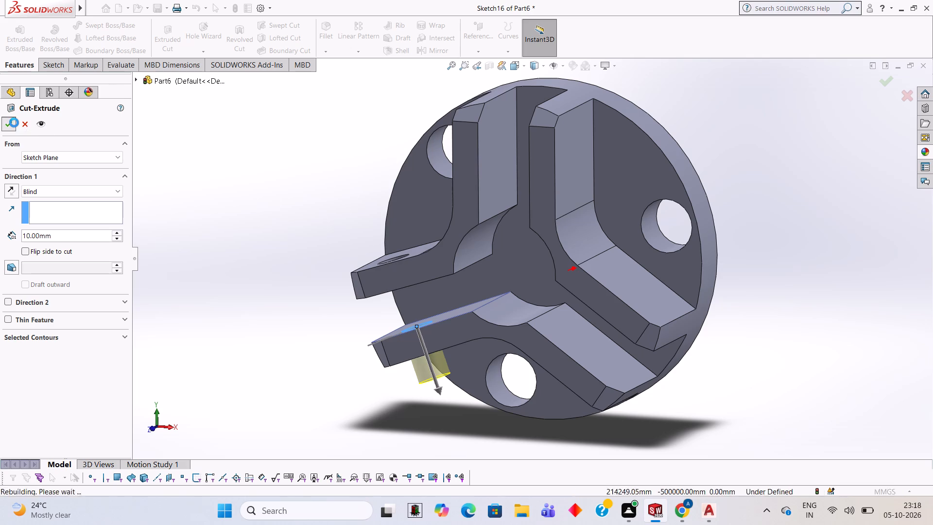
{"action": "left_click", "coordinate": [256, 185]}
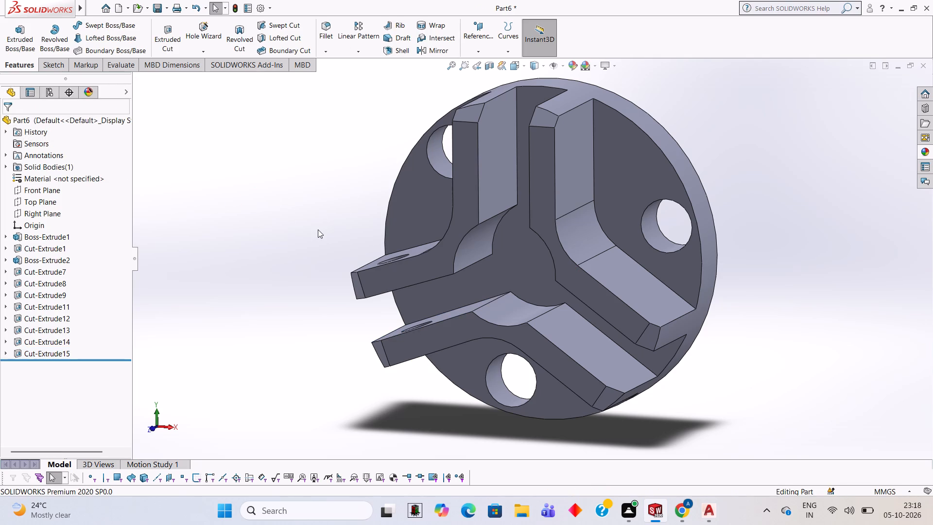
Examine the two side holes in the left arms from both sides for alignment across the slot.
{"action": "middle_click_drag", "start_coordinate": [319, 235], "coordinate": [343, 278]}
{"action": "middle_click_drag", "start_coordinate": [463, 263], "coordinate": [467, 242]}
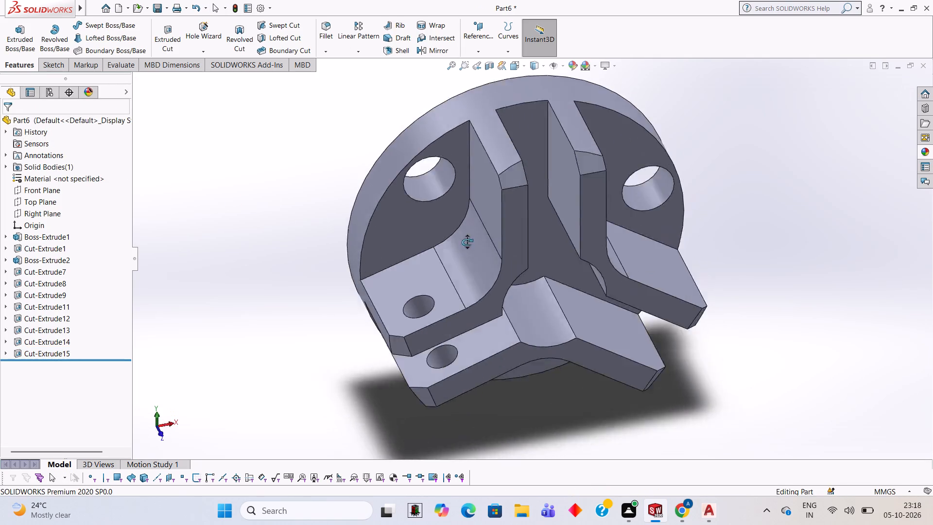
{"action": "middle_click_drag", "start_coordinate": [467, 242], "coordinate": [446, 192]}
{"action": "scroll", "coordinate": [446, 192], "scroll_direction": "up", "scroll_amount": 1}
{"action": "middle_click_drag", "start_coordinate": [485, 332], "coordinate": [478, 217]}
{"action": "middle_click_drag", "start_coordinate": [432, 334], "coordinate": [473, 288]}
{"action": "middle_click_drag", "start_coordinate": [433, 179], "coordinate": [359, 173]}
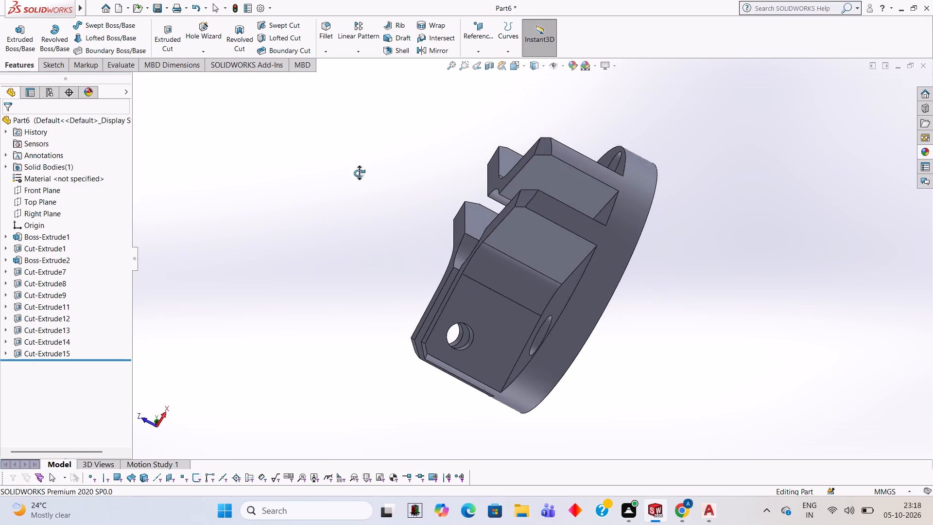
{"action": "middle_click_drag", "start_coordinate": [359, 173], "coordinate": [316, 148]}
{"action": "middle_click_drag", "start_coordinate": [416, 288], "coordinate": [432, 317]}
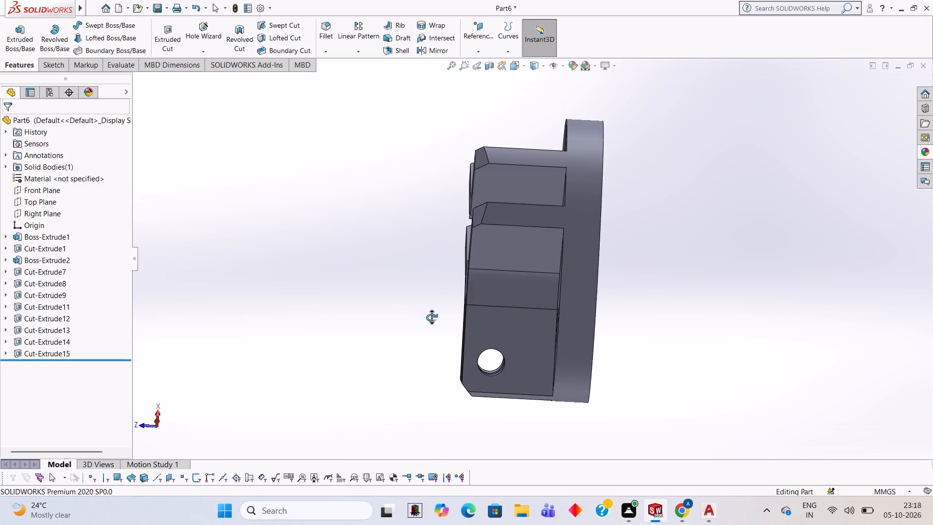
Sketch a 6 mm diameter circle near the outer top corner of the right band's upper arm, on its slot-facing side.
{"action": "middle_click_drag", "start_coordinate": [432, 317], "coordinate": [563, 296]}
{"action": "middle_click_drag", "start_coordinate": [470, 161], "coordinate": [441, 276]}
{"action": "middle_click_drag", "start_coordinate": [466, 198], "coordinate": [511, 286]}
{"action": "left_click", "coordinate": [577, 164]}
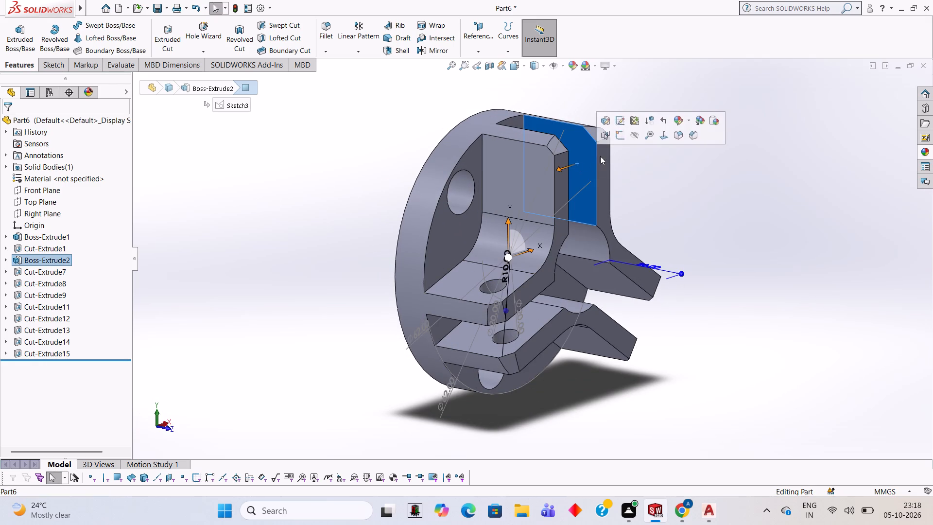
{"action": "left_click", "coordinate": [622, 137]}
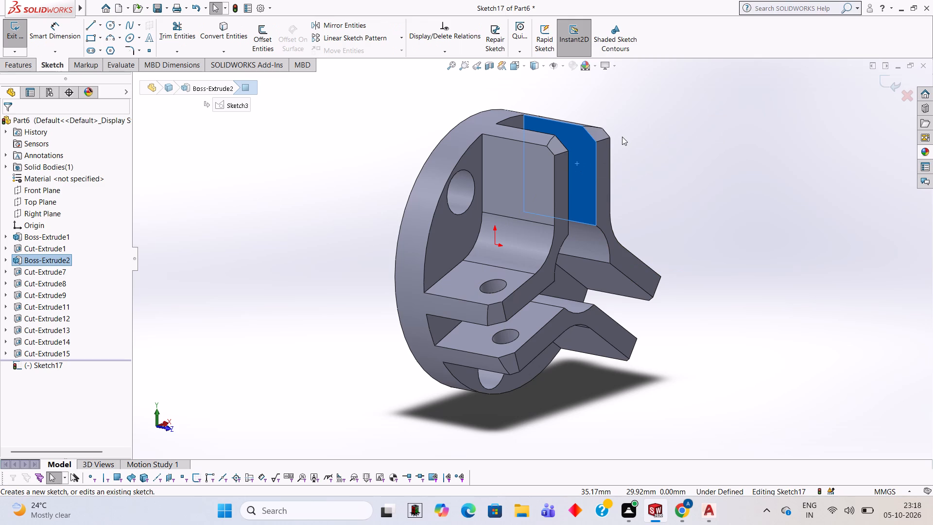
{"action": "key", "text": "ctrl+8"}
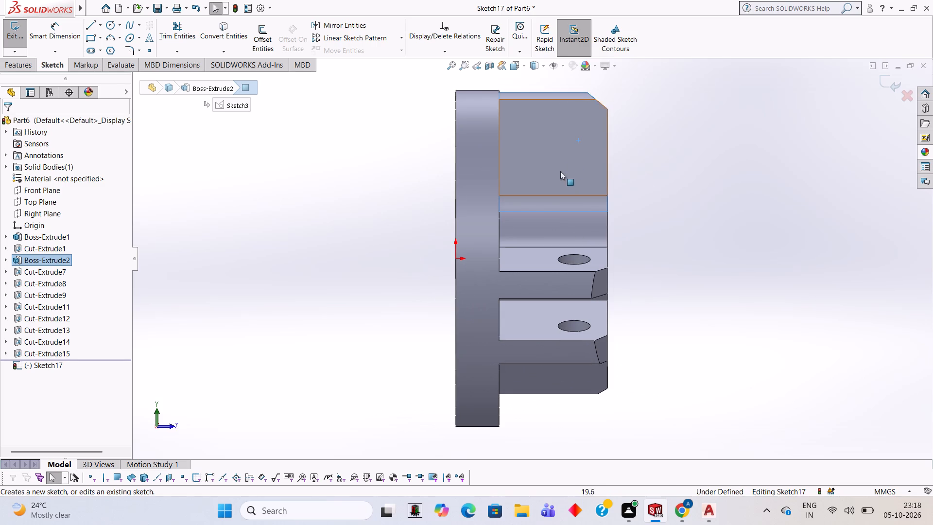
{"action": "middle_click_drag", "start_coordinate": [660, 141], "coordinate": [623, 143]}
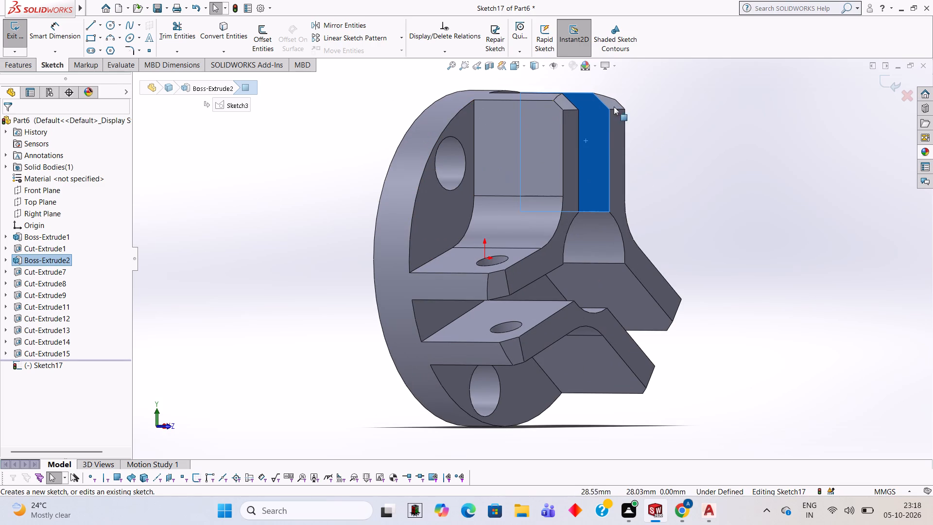
{"action": "middle_click_drag", "start_coordinate": [641, 105], "coordinate": [678, 110]}
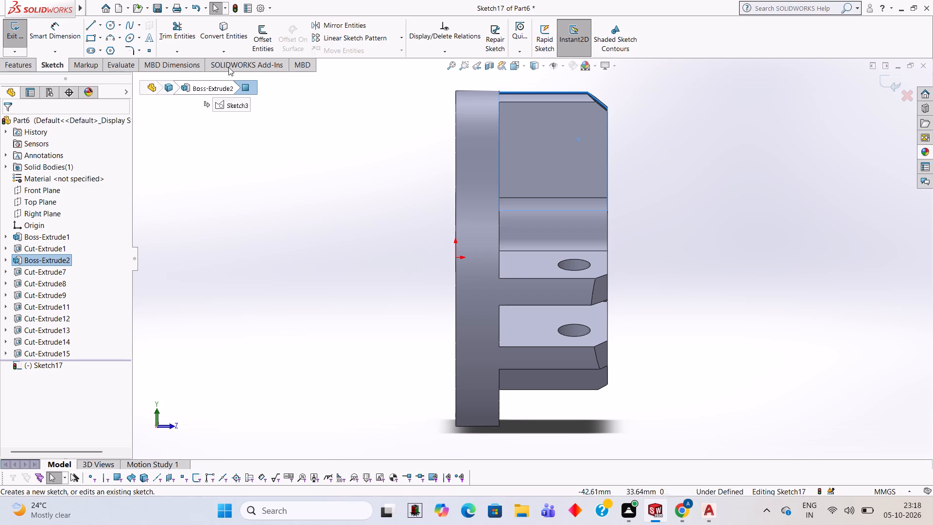
{"action": "left_click", "coordinate": [108, 20]}
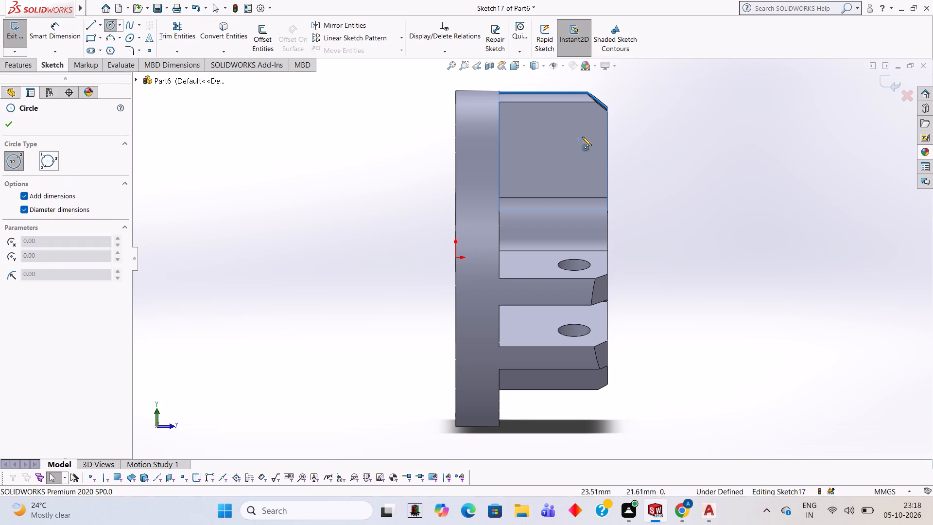
{"action": "left_click", "coordinate": [576, 151]}
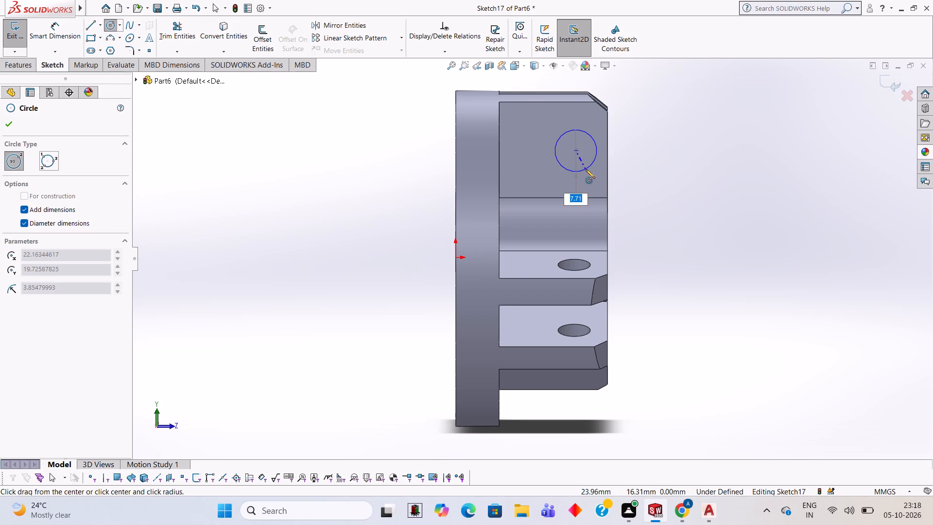
{"action": "key", "text": "6"}
{"action": "key", "text": "Return"}
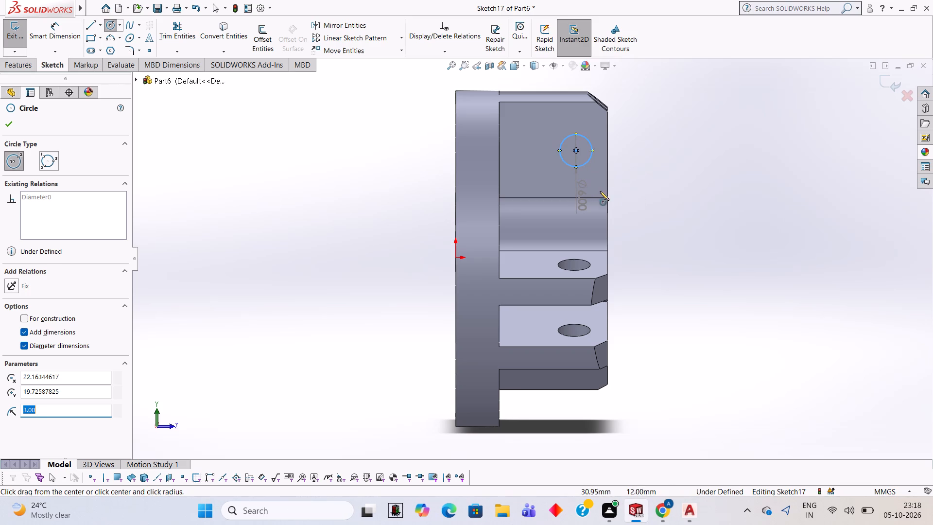
Dimension the circle's centre 8 mm from the outer end edge of the upper-left band's upper arm.
{"action": "left_click", "coordinate": [79, 43]}
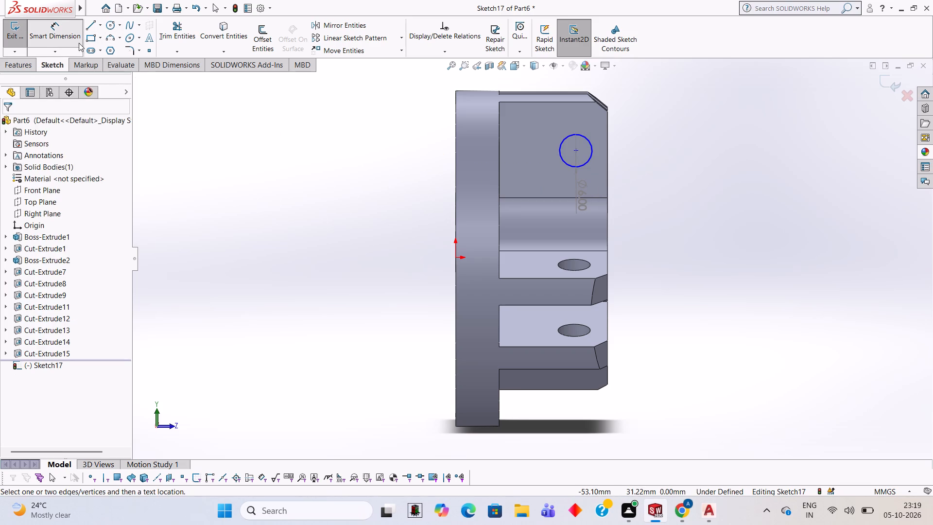
{"action": "left_click", "coordinate": [572, 101]}
{"action": "left_click", "coordinate": [574, 151]}
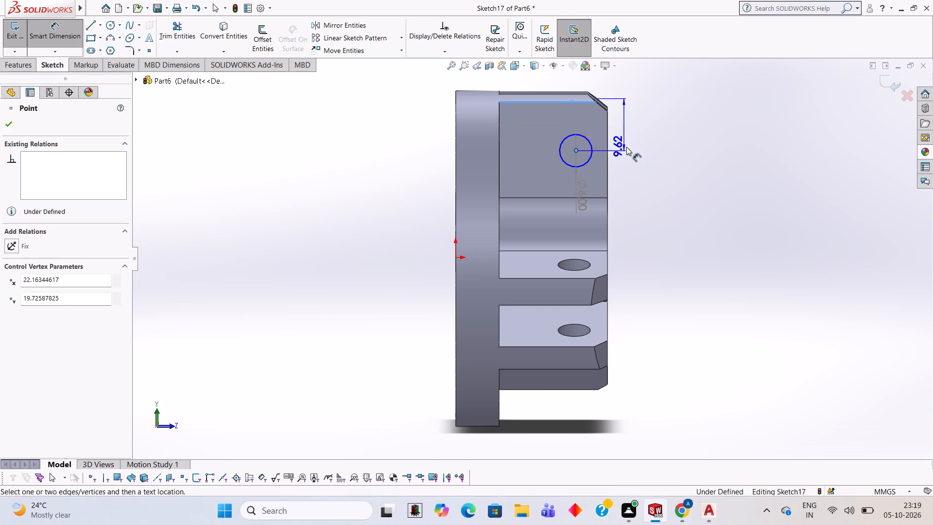
{"action": "left_click", "coordinate": [652, 132]}
{"action": "key", "text": "8"}
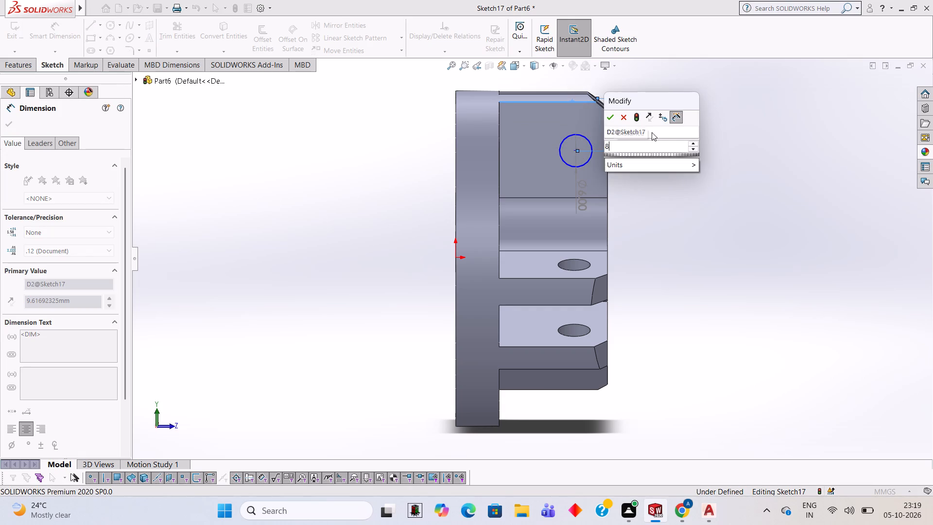
{"action": "key", "text": "Return"}
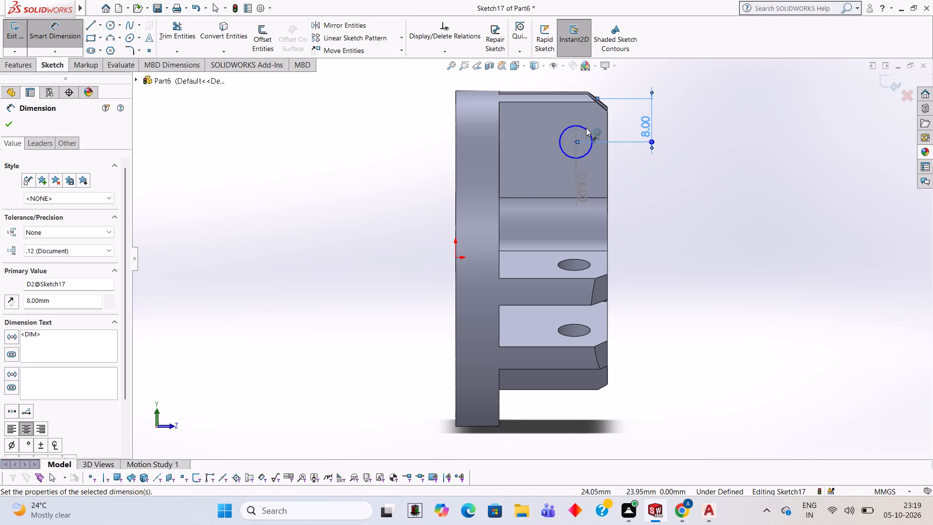
Dimension the circle's centre 6 mm from the free edge of the right band's upper arm, opposite the disc.
{"action": "left_click", "coordinate": [576, 140]}
{"action": "left_click", "coordinate": [608, 143]}
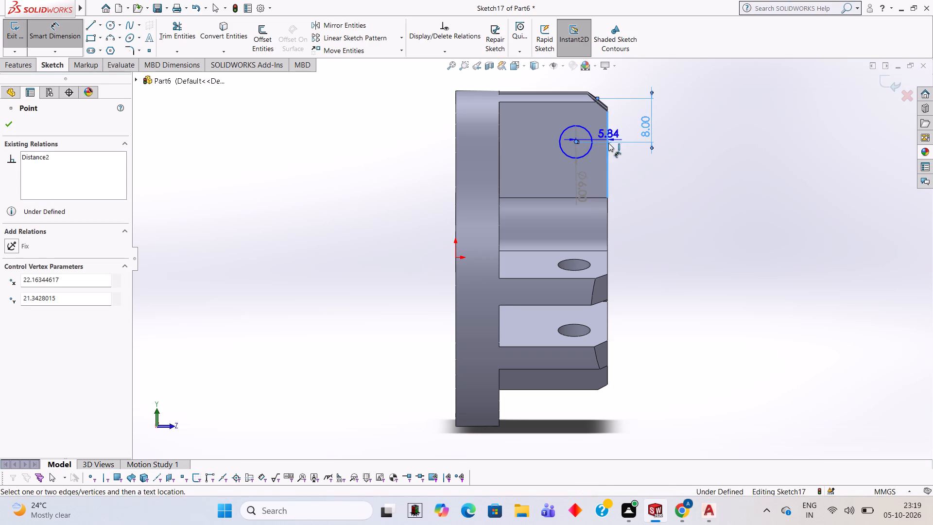
{"action": "left_click", "coordinate": [721, 146]}
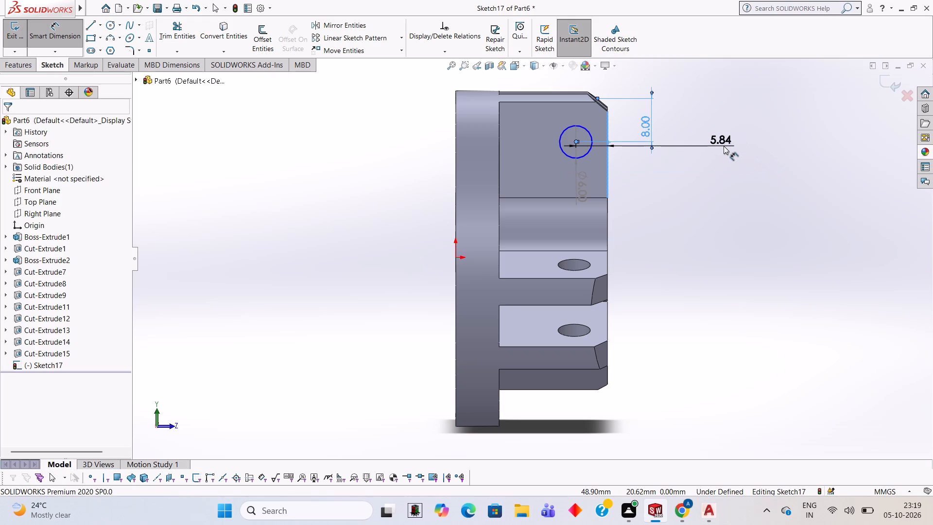
{"action": "key", "text": "6"}
{"action": "key", "text": "Return"}
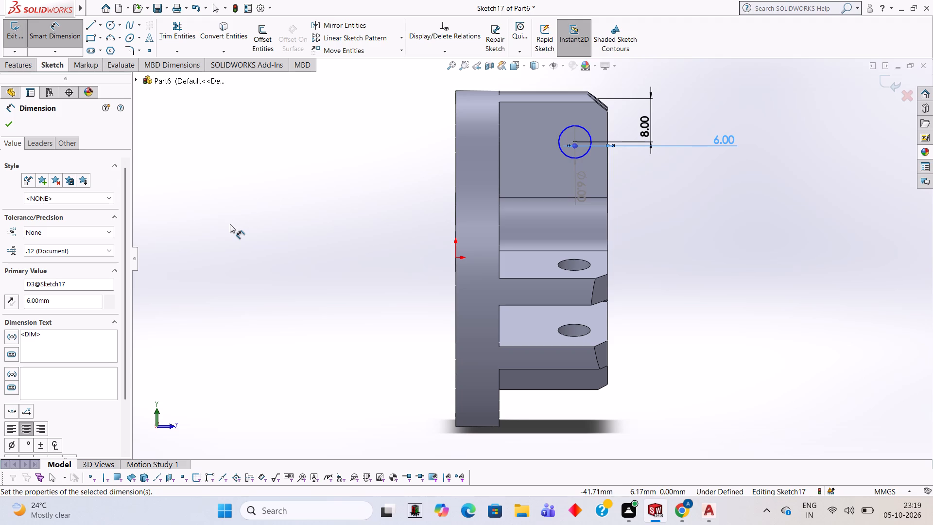
Cut-extrude the 6 mm circle through the right band's upper arm with a blind depth of 10 mm.
{"action": "middle_click_drag", "start_coordinate": [358, 191], "coordinate": [302, 198]}
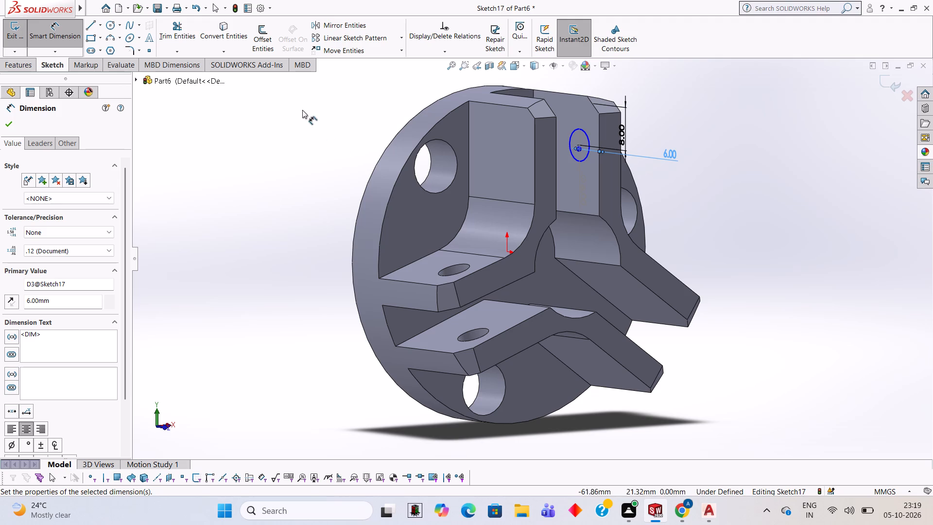
{"action": "left_click", "coordinate": [26, 70]}
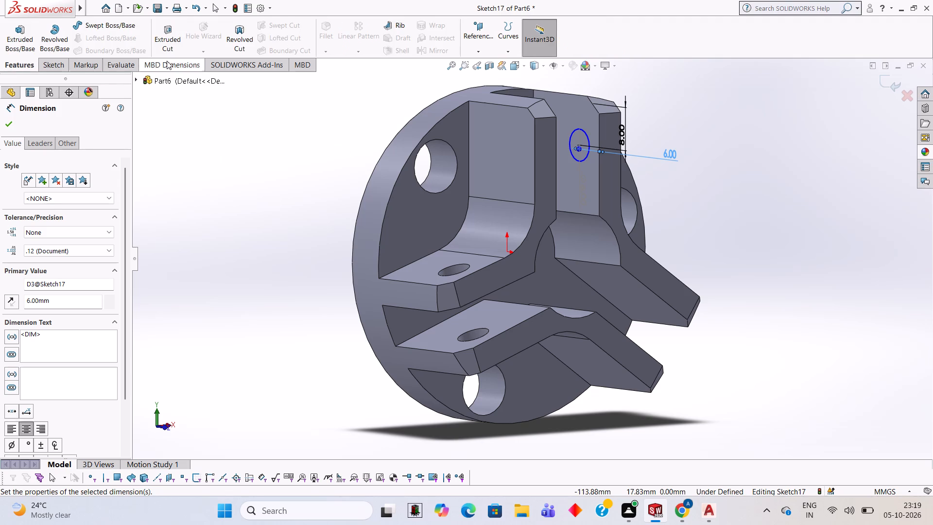
{"action": "left_click", "coordinate": [168, 36]}
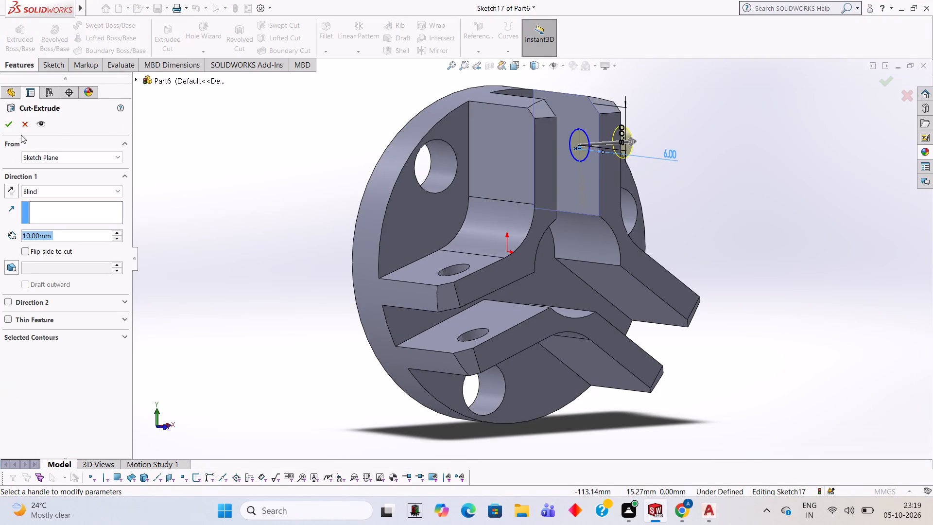
{"action": "left_click", "coordinate": [6, 126]}
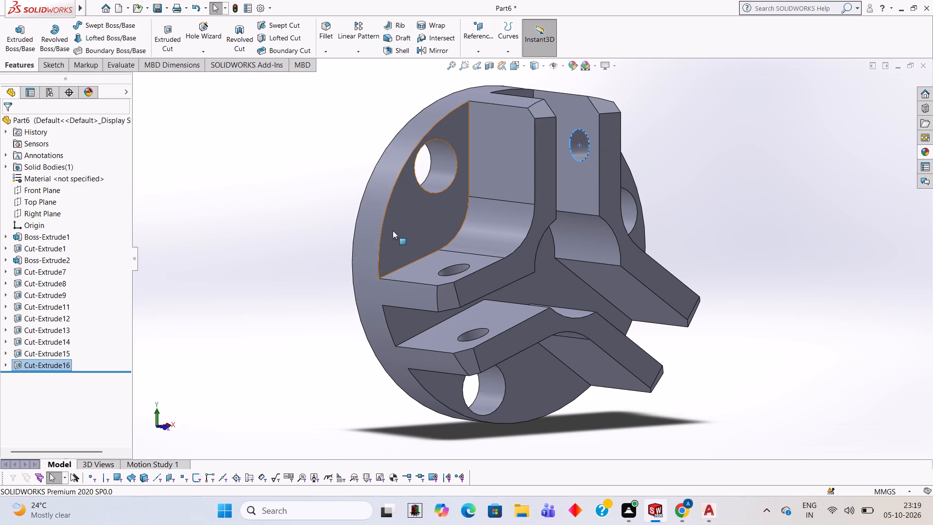
Sketch a 6 mm diameter circle on the slot-facing side of the upper-left band's upper arm, concentric with the opposite hole.
{"action": "middle_click_drag", "start_coordinate": [666, 154], "coordinate": [597, 177]}
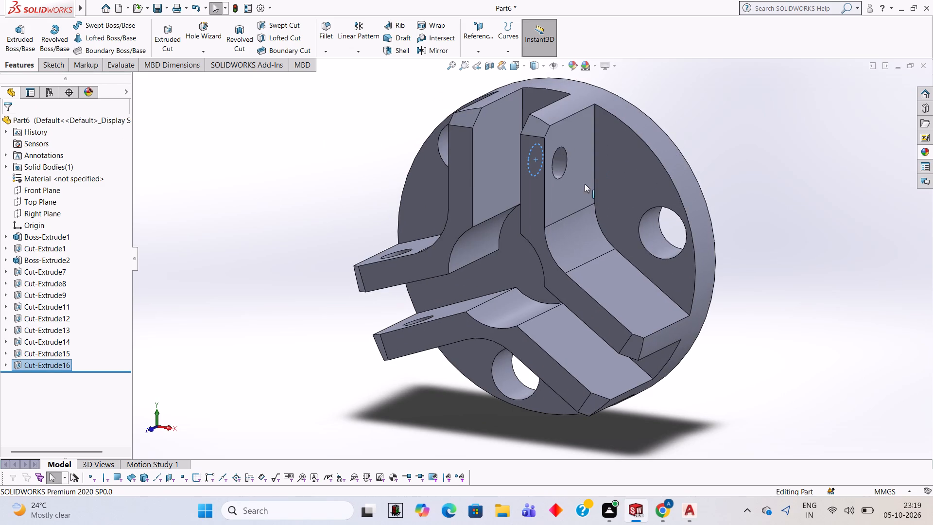
{"action": "left_click", "coordinate": [487, 158]}
{"action": "left_click", "coordinate": [533, 130]}
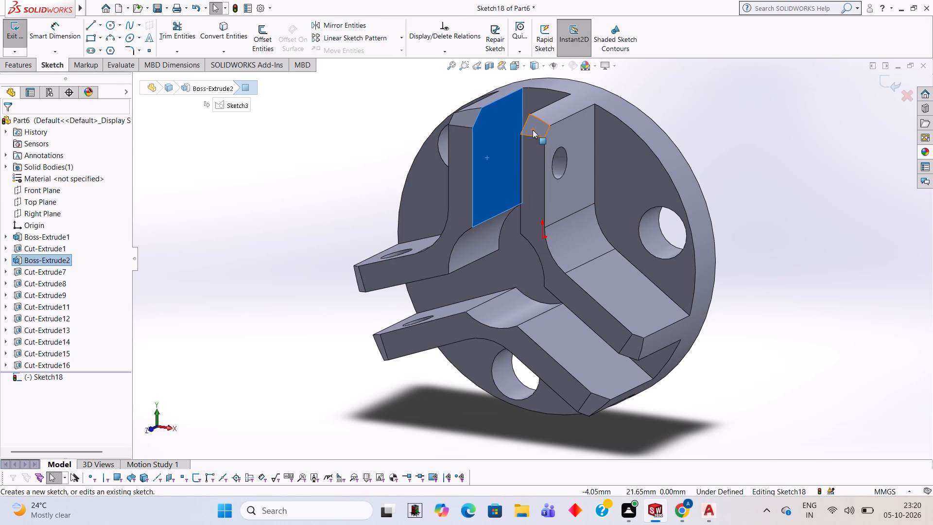
{"action": "key", "text": "ctrl+8"}
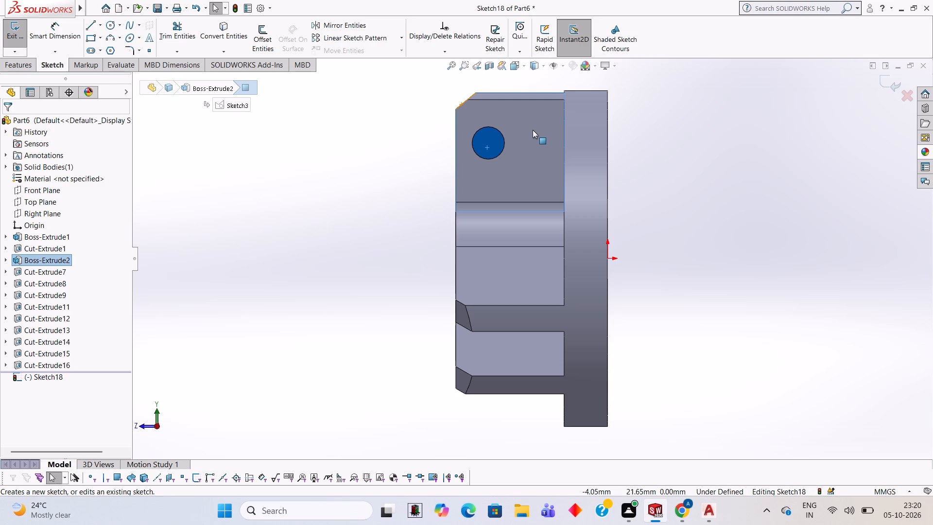
{"action": "left_click", "coordinate": [104, 30]}
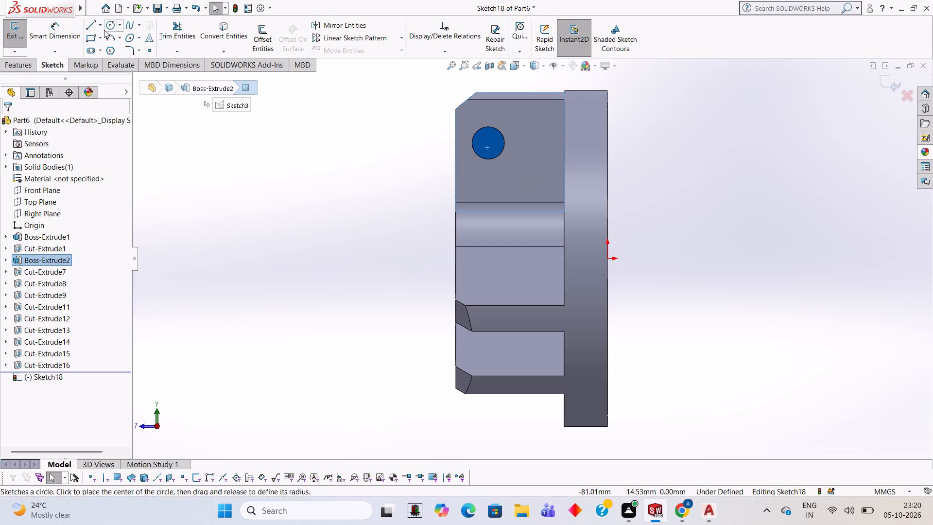
{"action": "left_click", "coordinate": [487, 145]}
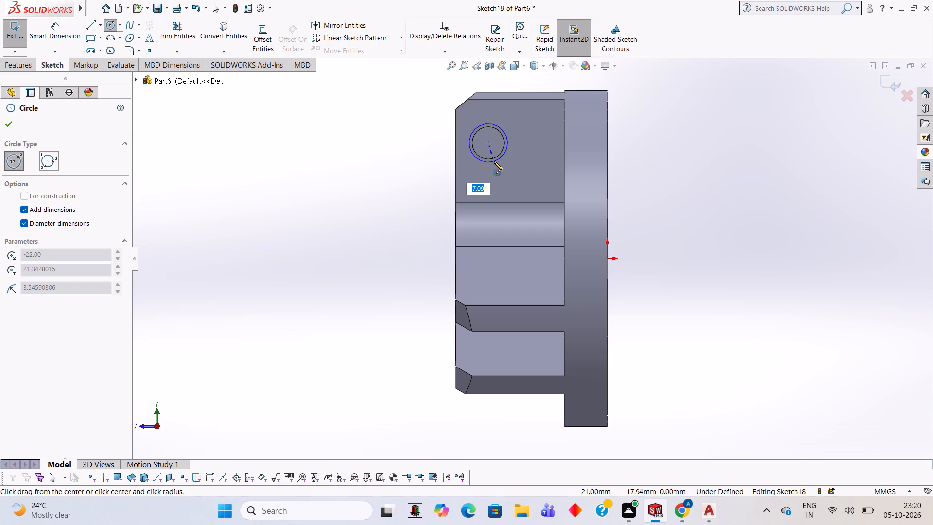
{"action": "key", "text": "6"}
{"action": "key", "text": "Return"}
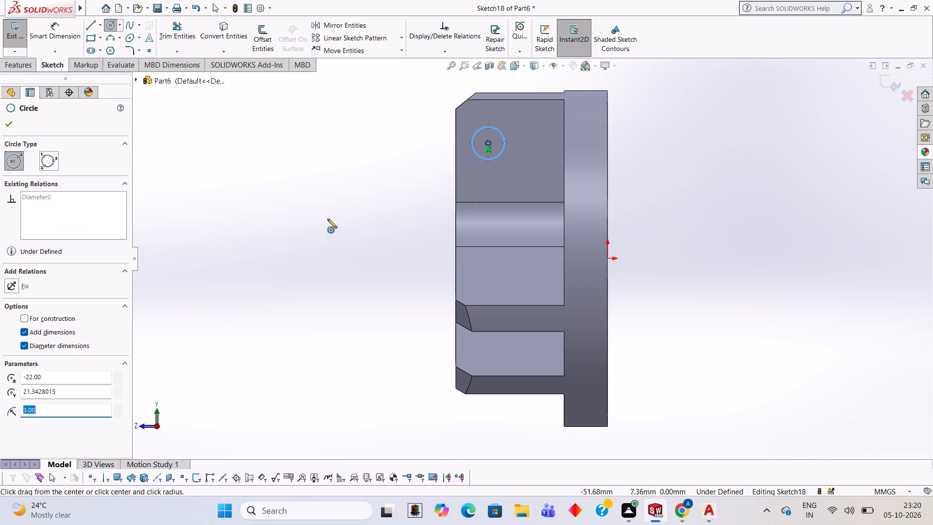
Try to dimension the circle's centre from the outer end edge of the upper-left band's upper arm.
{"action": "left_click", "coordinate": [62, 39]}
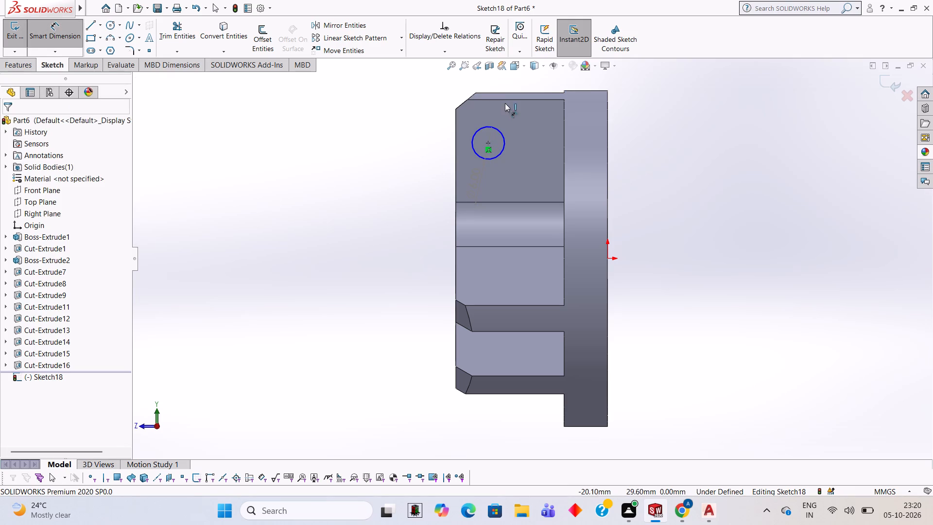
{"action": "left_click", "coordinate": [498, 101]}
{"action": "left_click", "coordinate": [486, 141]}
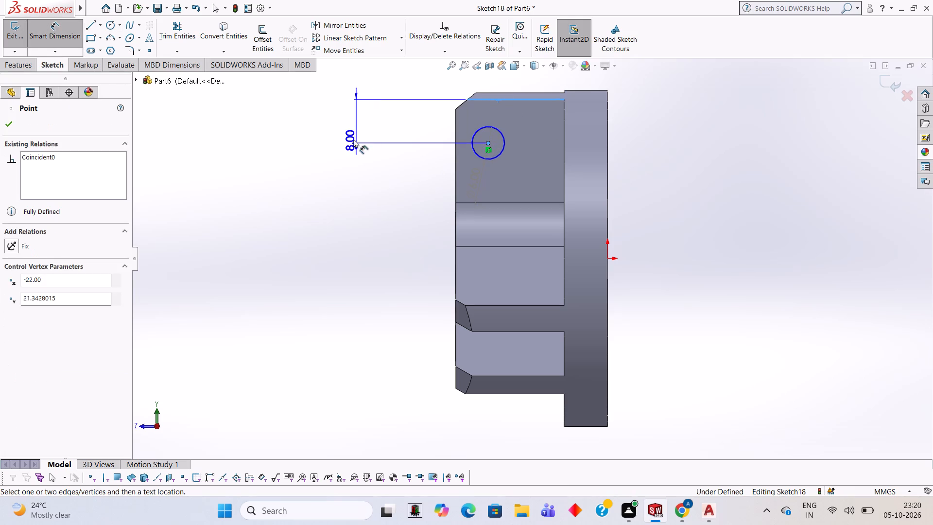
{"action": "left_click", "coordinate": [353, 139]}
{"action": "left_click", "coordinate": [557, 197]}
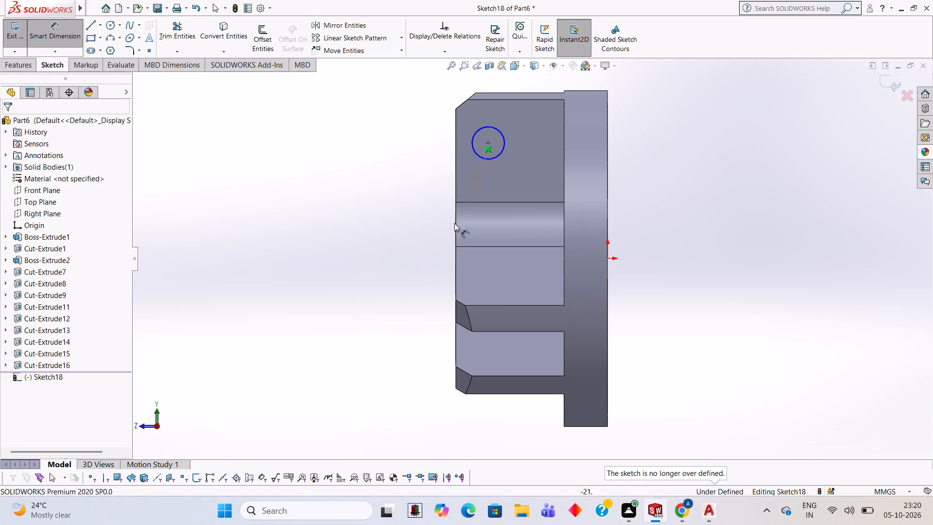
Cut-extrude the 6 mm circle through the upper-left band's upper arm with a blind depth of 10 mm.
{"action": "left_click", "coordinate": [32, 68]}
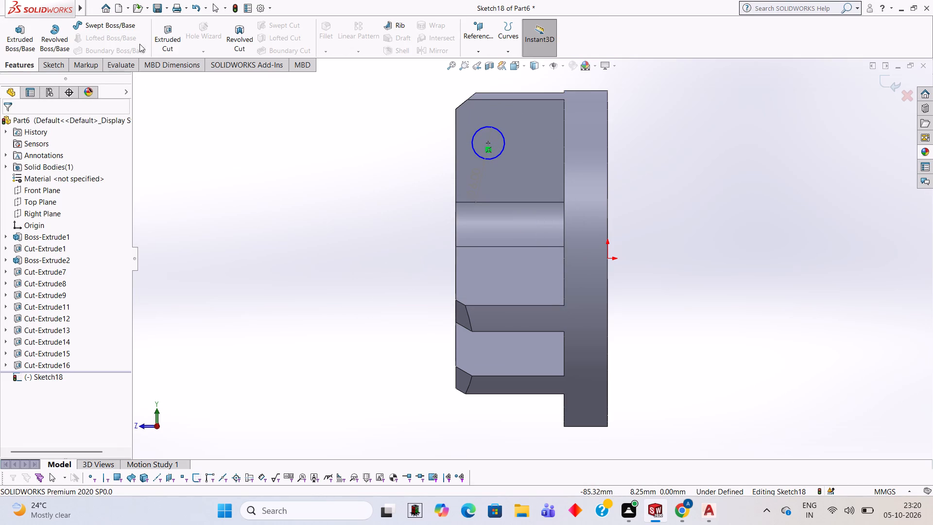
{"action": "left_click", "coordinate": [173, 35]}
{"action": "middle_click_drag", "start_coordinate": [195, 157], "coordinate": [342, 185]}
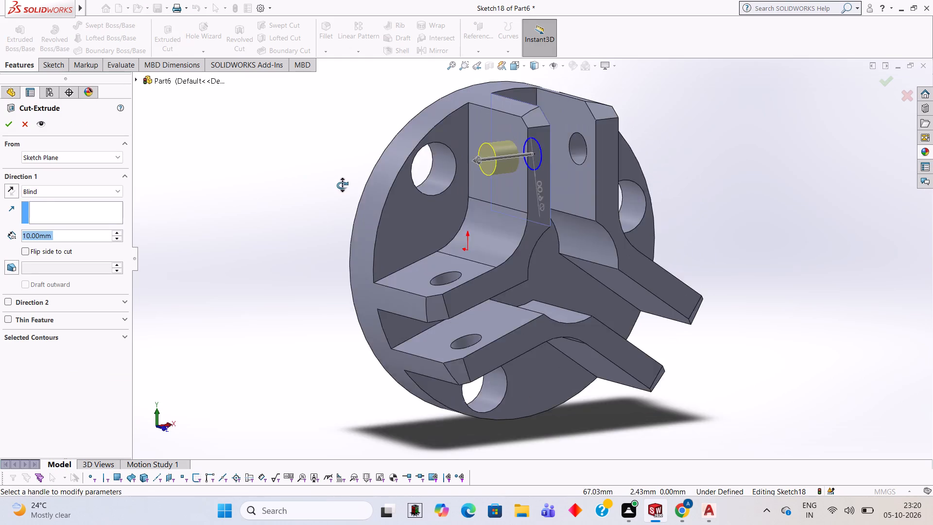
{"action": "middle_click_drag", "start_coordinate": [342, 185], "coordinate": [344, 186]}
{"action": "left_click", "coordinate": [13, 126]}
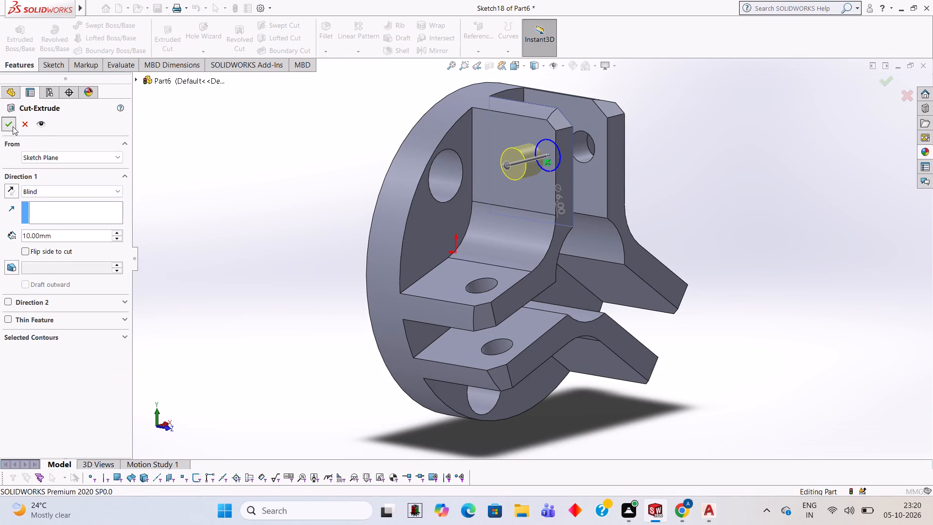
{"action": "left_click", "coordinate": [222, 177]}
Sketch a 6 mm diameter circle near the outer end of the right band's lower arm, on its slot-facing side.
{"action": "middle_click_drag", "start_coordinate": [288, 209], "coordinate": [293, 234]}
{"action": "middle_click_drag", "start_coordinate": [497, 290], "coordinate": [465, 271]}
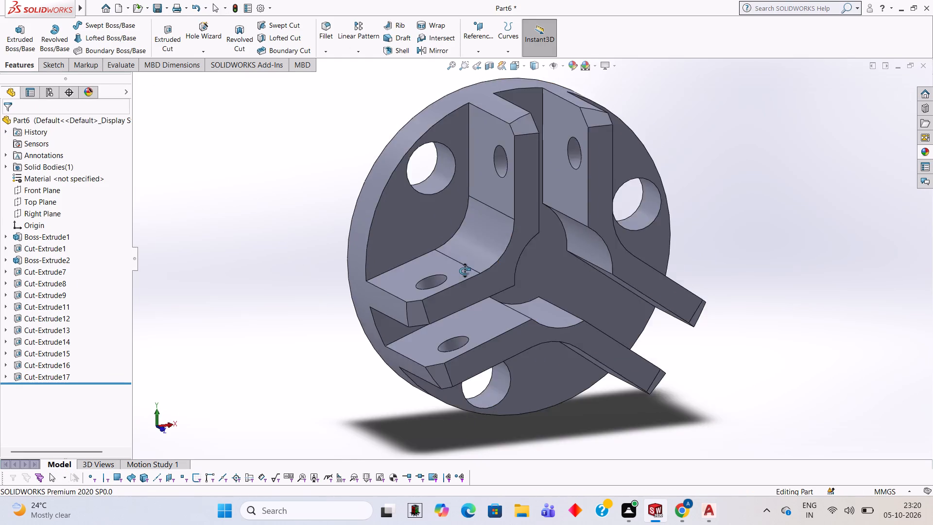
{"action": "middle_click_drag", "start_coordinate": [465, 271], "coordinate": [484, 211]}
{"action": "middle_click_drag", "start_coordinate": [674, 275], "coordinate": [666, 212]}
{"action": "left_click", "coordinate": [642, 284]}
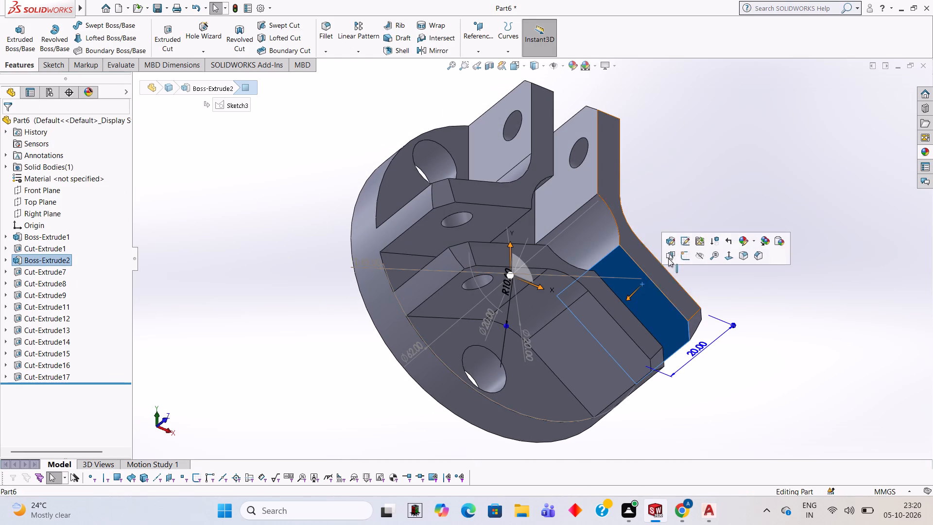
{"action": "left_click", "coordinate": [678, 257]}
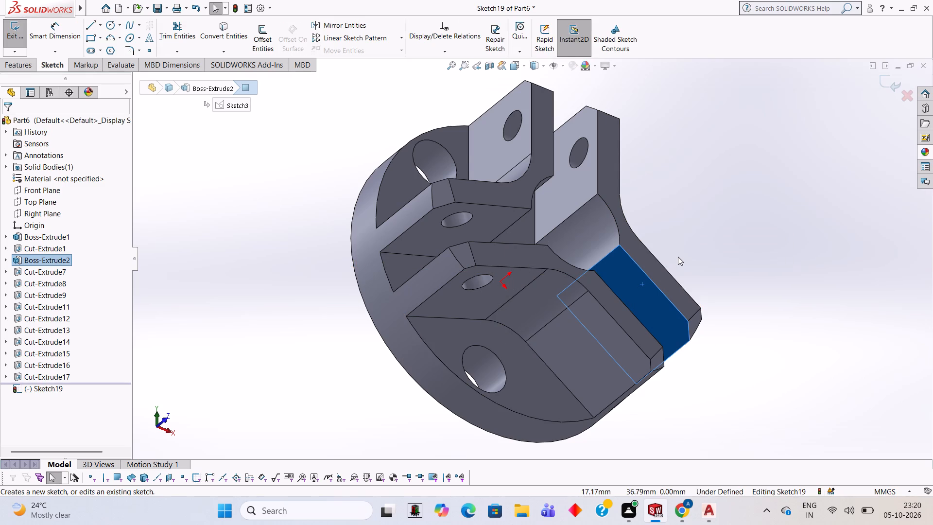
{"action": "key", "text": "ctrl+8"}
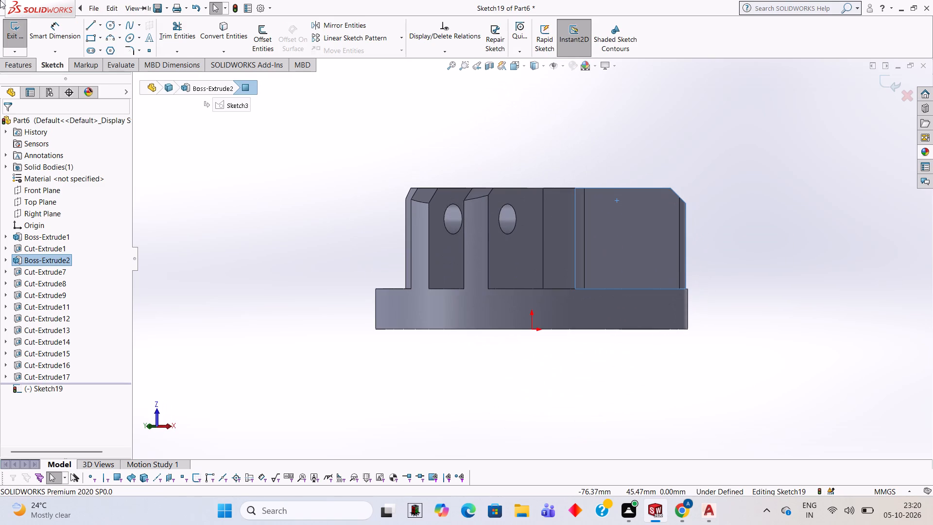
{"action": "left_click", "coordinate": [111, 29]}
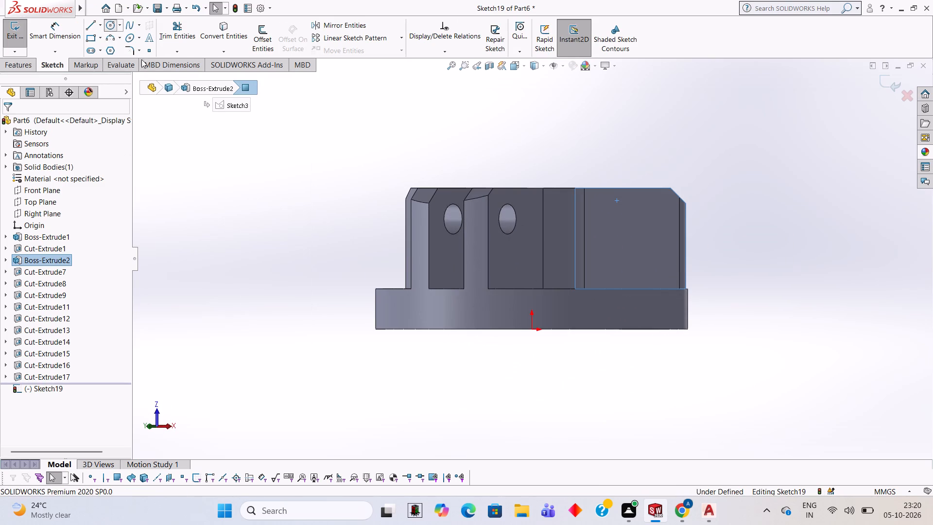
{"action": "left_click", "coordinate": [637, 228]}
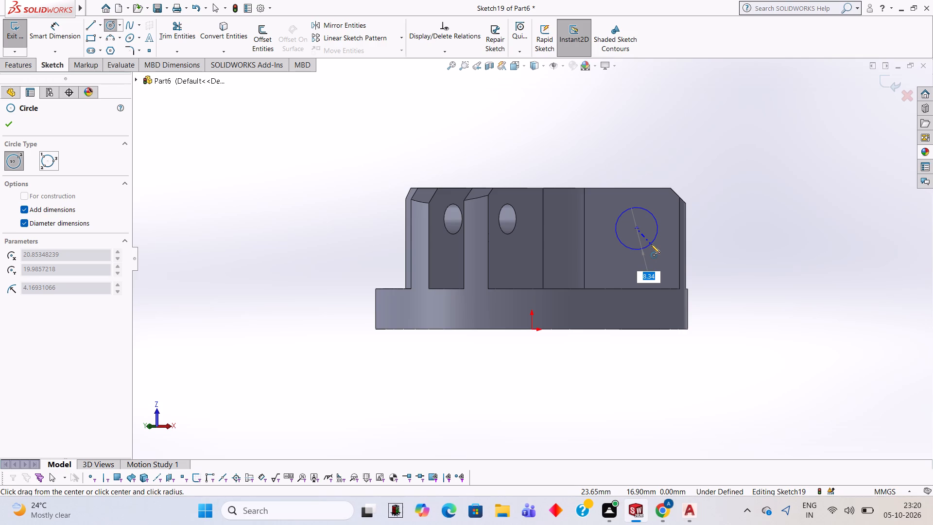
{"action": "key", "text": "6"}
{"action": "key", "text": "Return"}
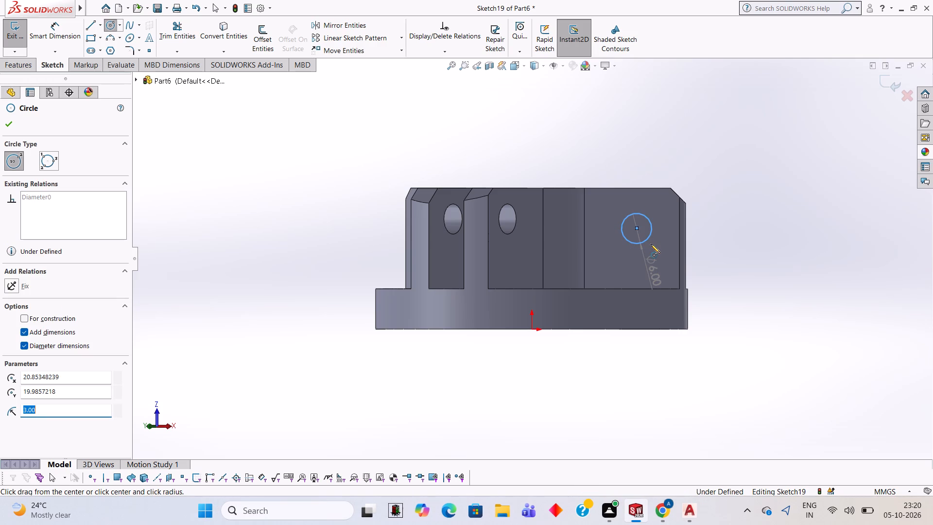
Dimension the new circle's centre 8 mm from the vertical edge at the lower-right arm's outer end.
{"action": "left_click", "coordinate": [75, 31]}
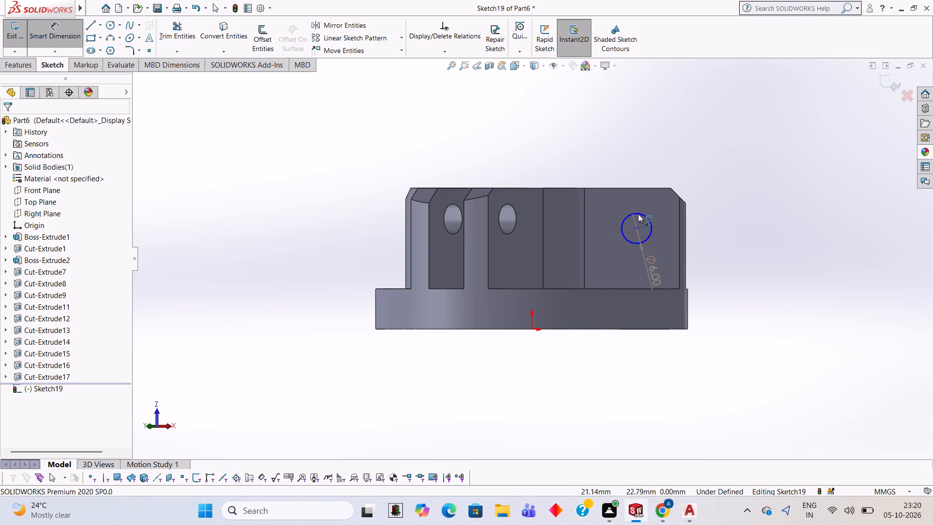
{"action": "left_click", "coordinate": [636, 228]}
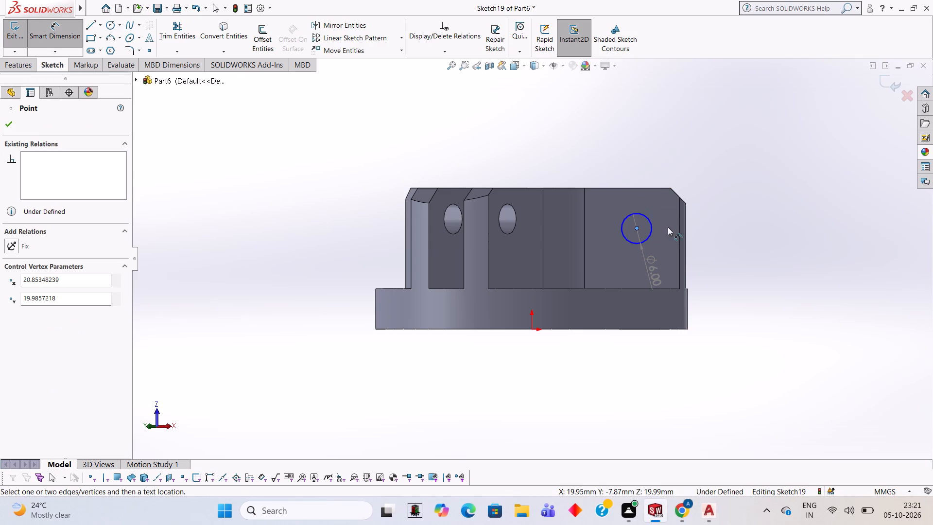
{"action": "left_click", "coordinate": [678, 227]}
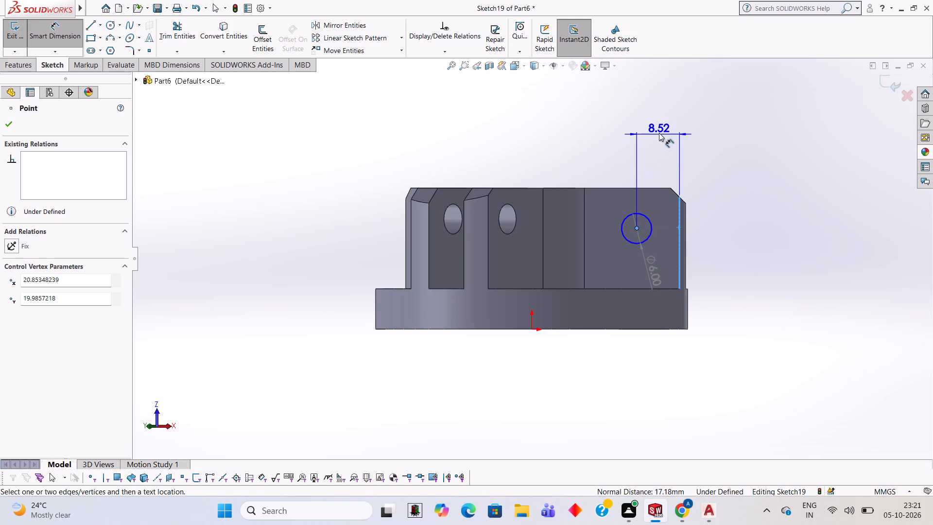
{"action": "left_click", "coordinate": [659, 133]}
{"action": "key", "text": "8"}
{"action": "key", "text": "Return"}
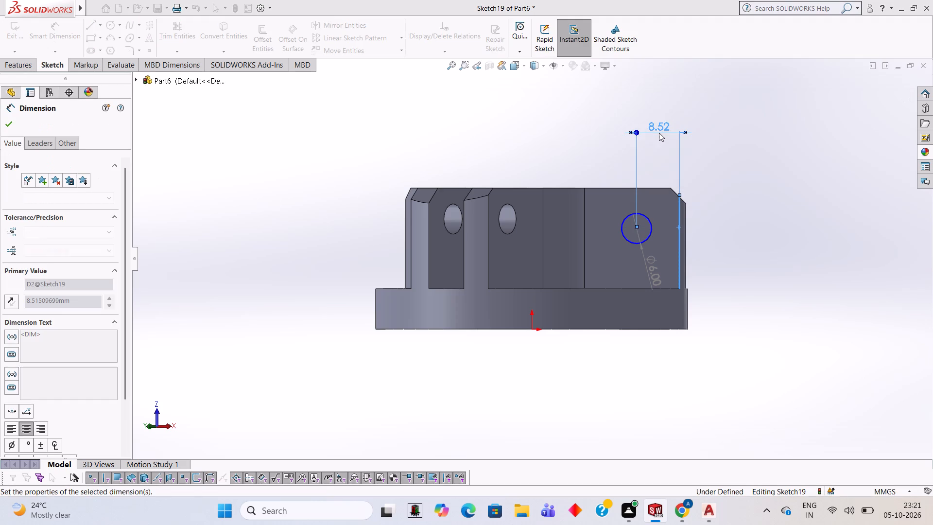
Dimension the circle's centre 6 mm from the lower-right arm's free edge, opposite the disc.
{"action": "left_click", "coordinate": [639, 225]}
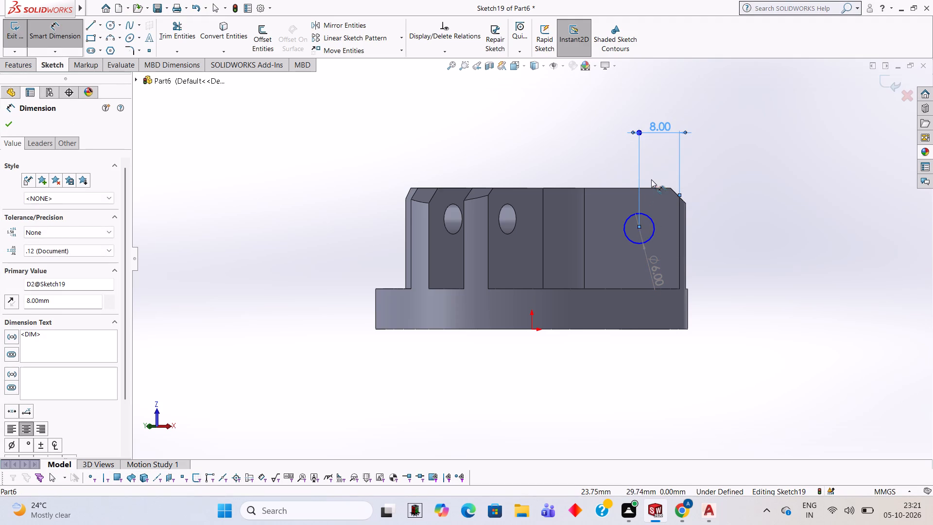
{"action": "left_click", "coordinate": [650, 186]}
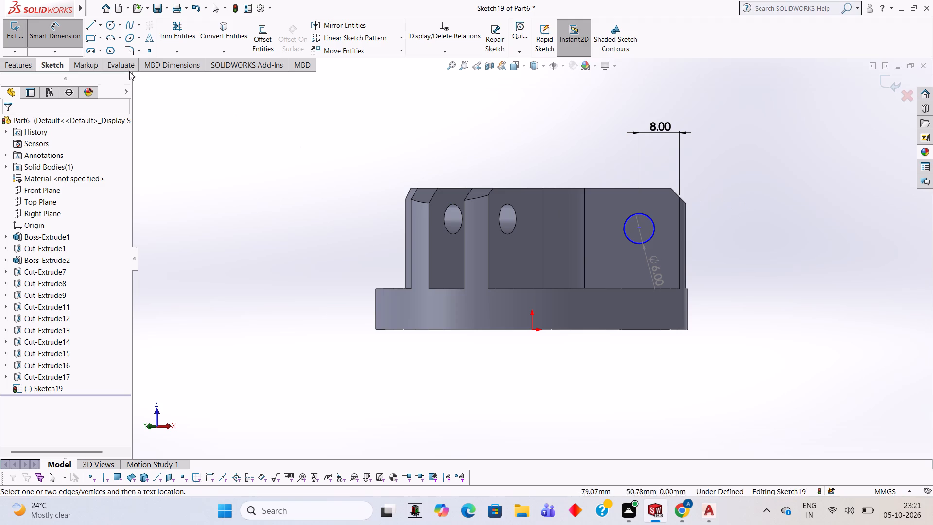
{"action": "left_click", "coordinate": [639, 228]}
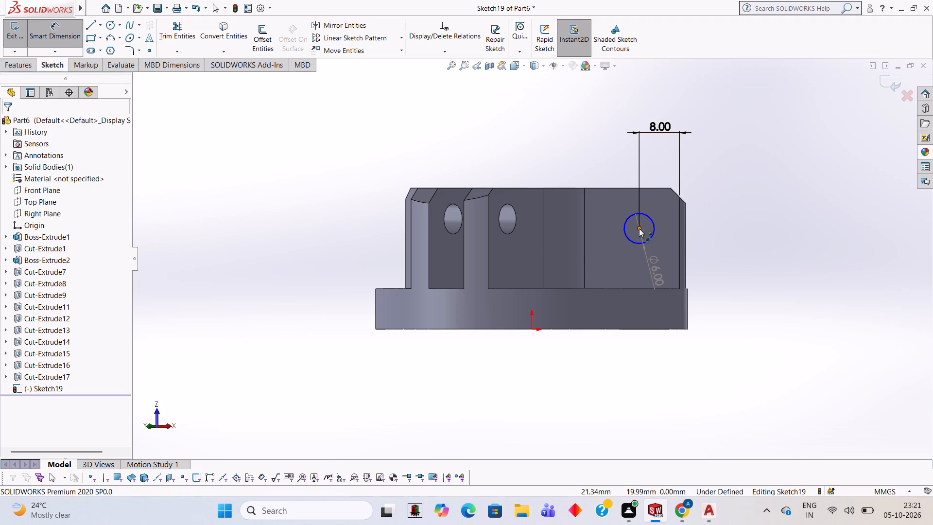
{"action": "left_click", "coordinate": [644, 190]}
{"action": "left_click", "coordinate": [760, 207]}
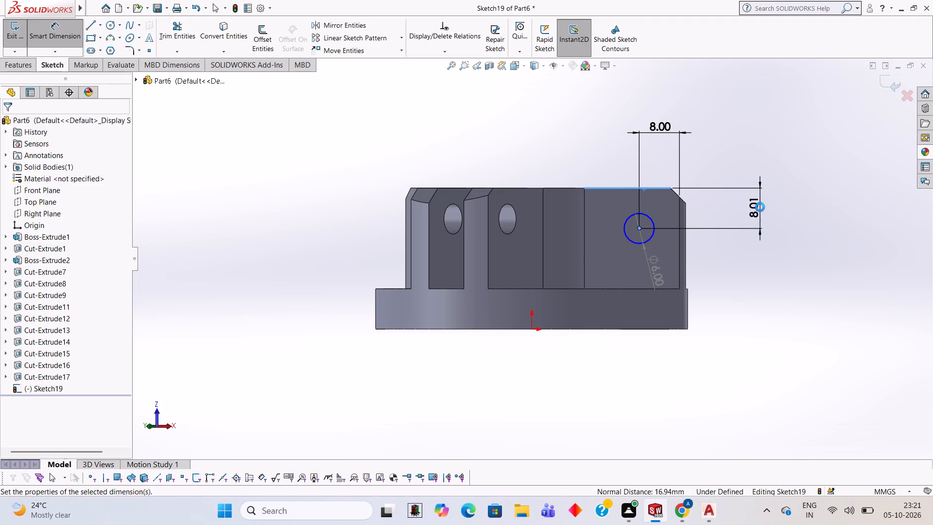
{"action": "key", "text": "6"}
{"action": "key", "text": "Return"}
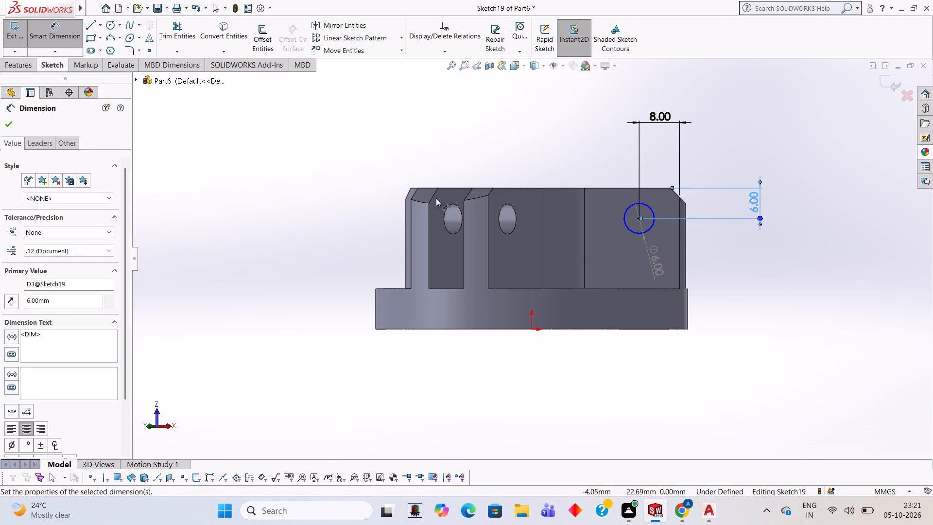
Cut-extrude the 6 mm circle through the right band's lower arm with a blind depth of 10 mm.
{"action": "left_click", "coordinate": [22, 65]}
{"action": "left_click", "coordinate": [164, 36]}
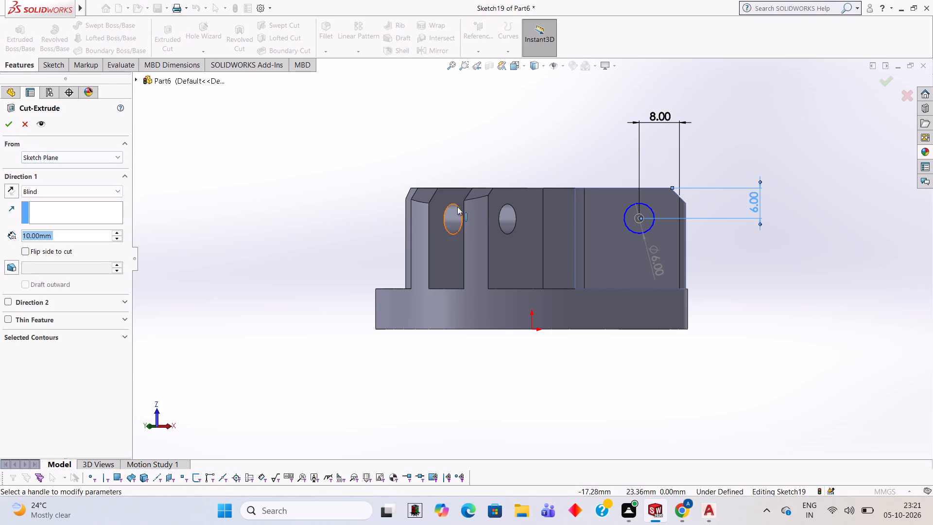
{"action": "middle_click_drag", "start_coordinate": [321, 119], "coordinate": [305, 257]}
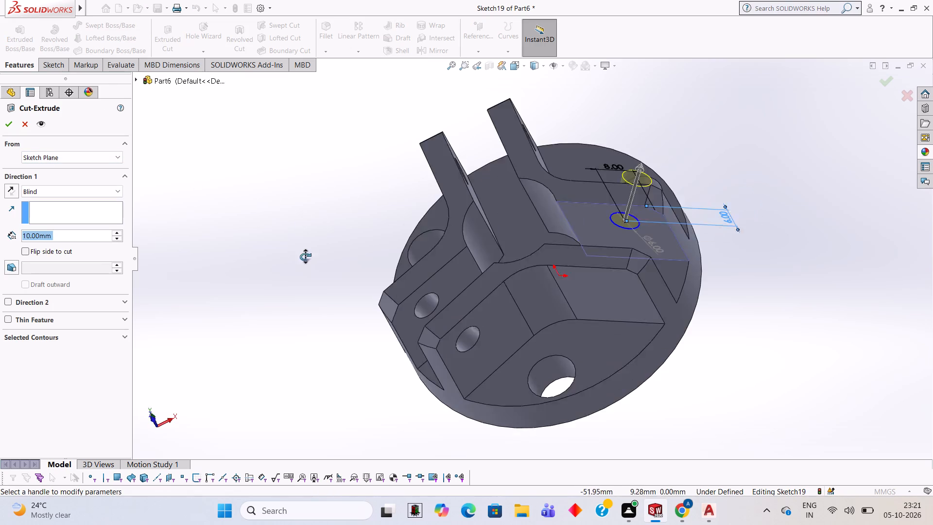
{"action": "middle_click_drag", "start_coordinate": [305, 257], "coordinate": [307, 264]}
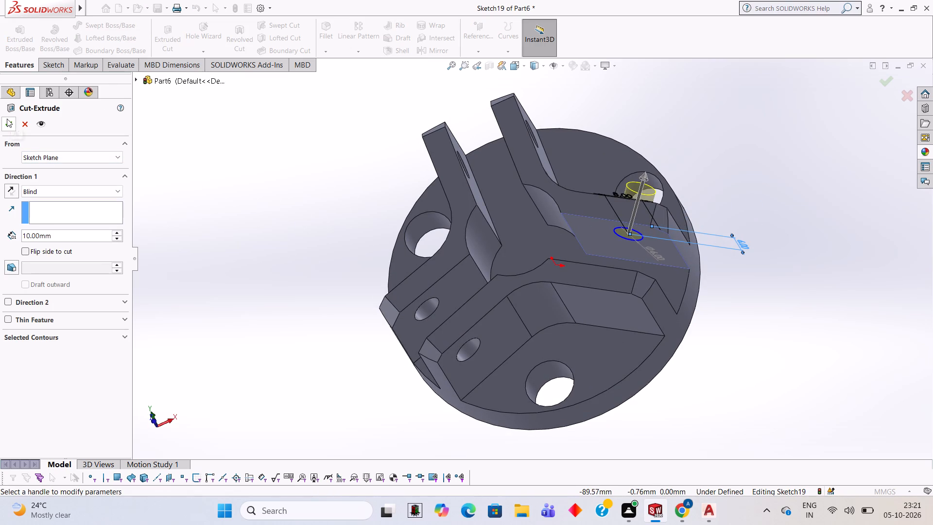
{"action": "left_click", "coordinate": [7, 119]}
{"action": "left_click", "coordinate": [272, 196]}
Sketch a 6 mm diameter circle on the bottom band's right arm, on its slot-facing side, centred on the hole in the opposite arm.
{"action": "middle_click_drag", "start_coordinate": [480, 282], "coordinate": [489, 324]}
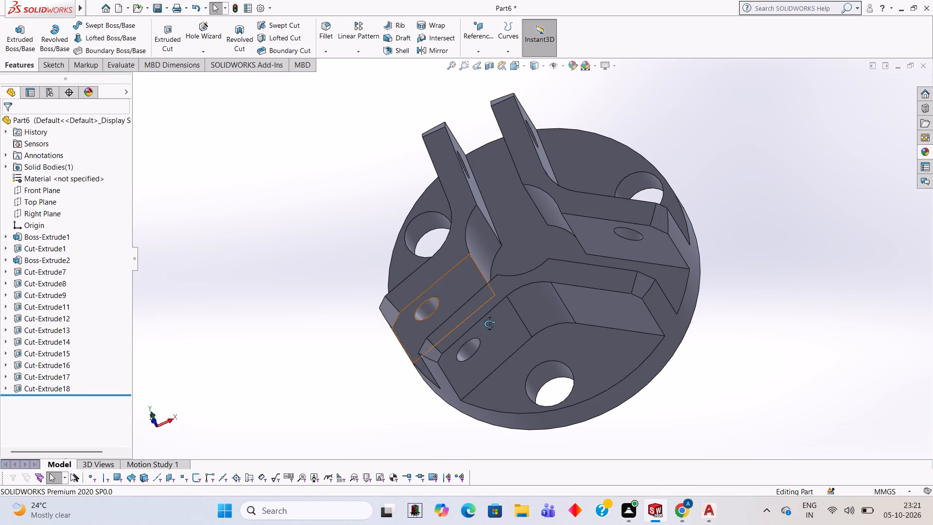
{"action": "middle_click_drag", "start_coordinate": [489, 324], "coordinate": [462, 367]}
{"action": "middle_click_drag", "start_coordinate": [831, 175], "coordinate": [856, 354]}
{"action": "middle_click_drag", "start_coordinate": [782, 203], "coordinate": [727, 264]}
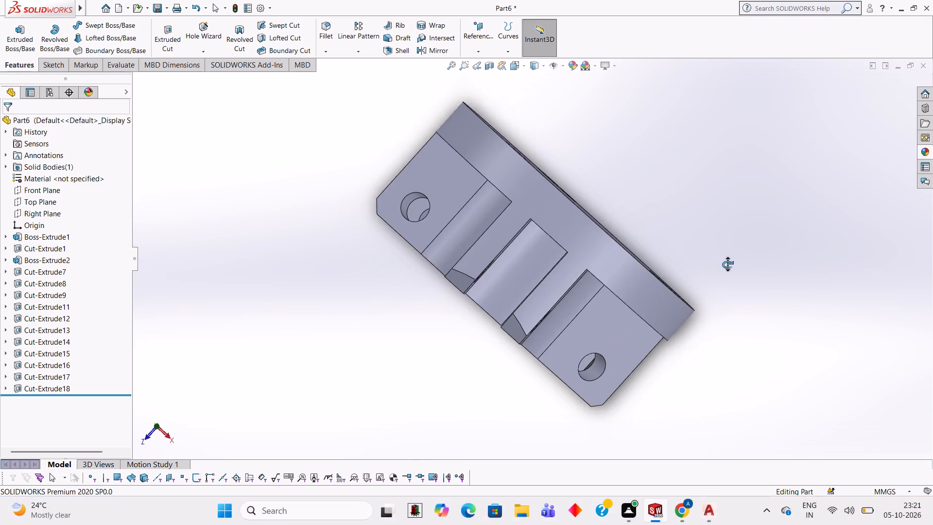
{"action": "middle_click_drag", "start_coordinate": [727, 264], "coordinate": [711, 234]}
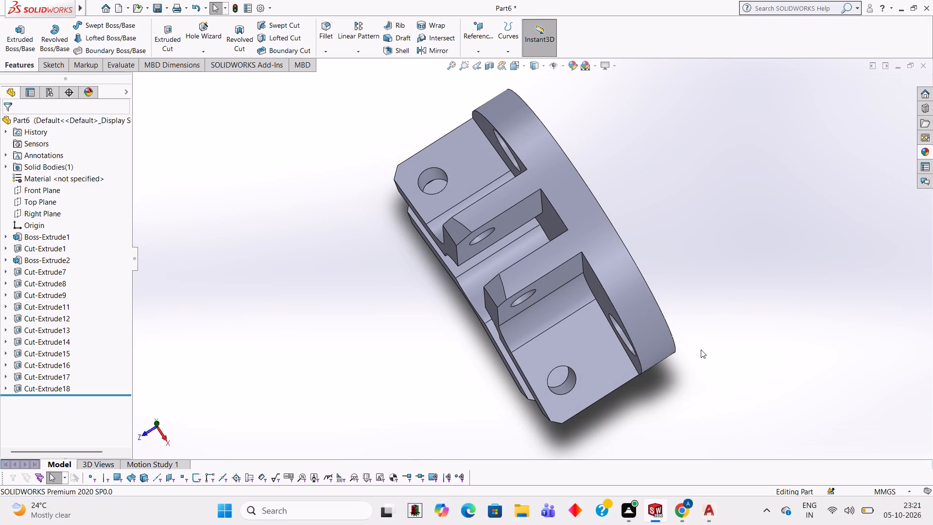
{"action": "middle_click_drag", "start_coordinate": [743, 252], "coordinate": [778, 153]}
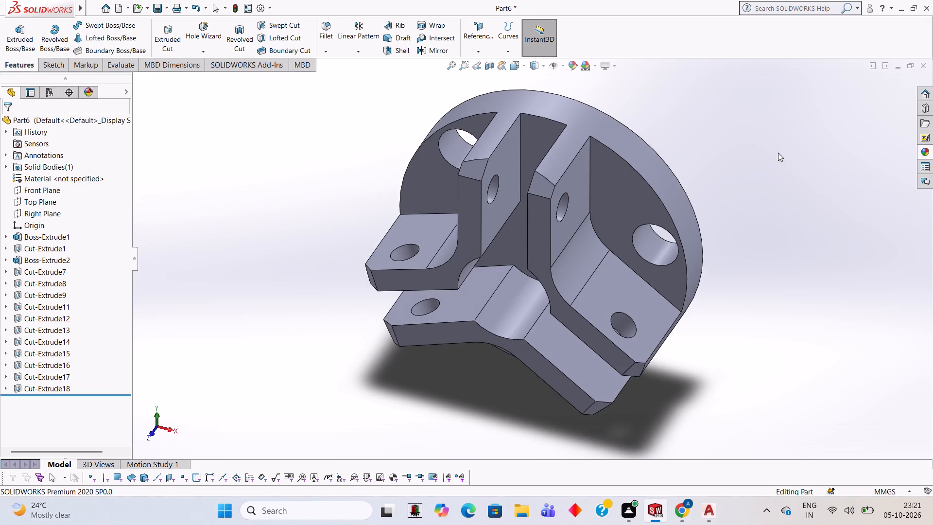
{"action": "middle_click_drag", "start_coordinate": [658, 289], "coordinate": [607, 344]}
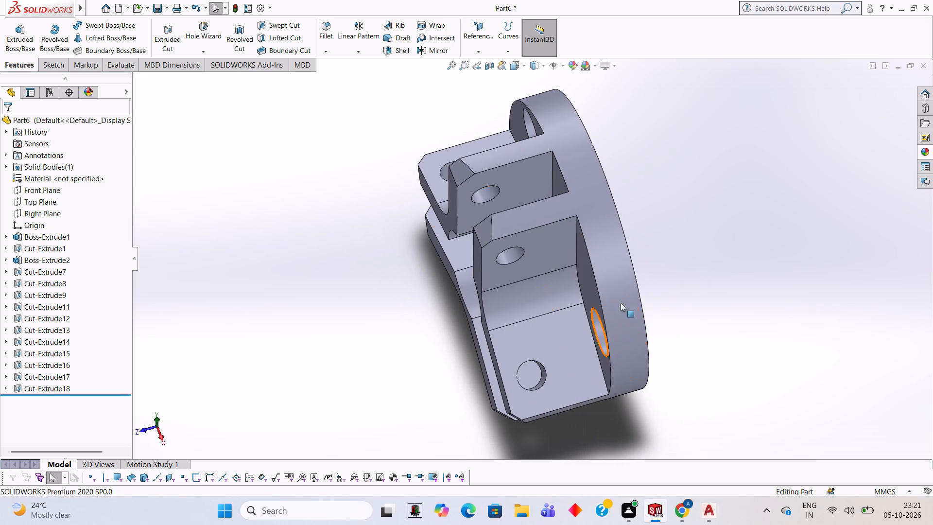
{"action": "middle_click_drag", "start_coordinate": [644, 278], "coordinate": [622, 268]}
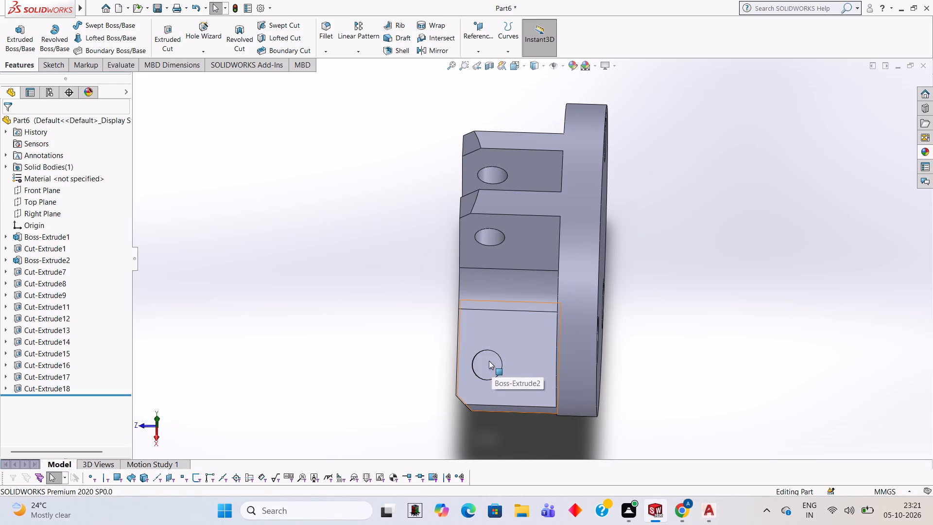
{"action": "left_click", "coordinate": [489, 361]}
{"action": "left_click", "coordinate": [538, 329]}
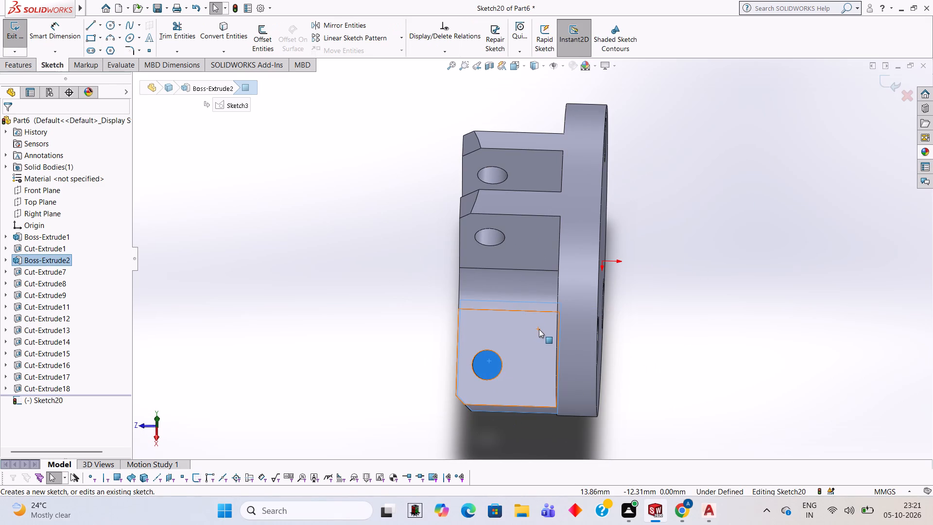
{"action": "key", "text": "ctrl+8"}
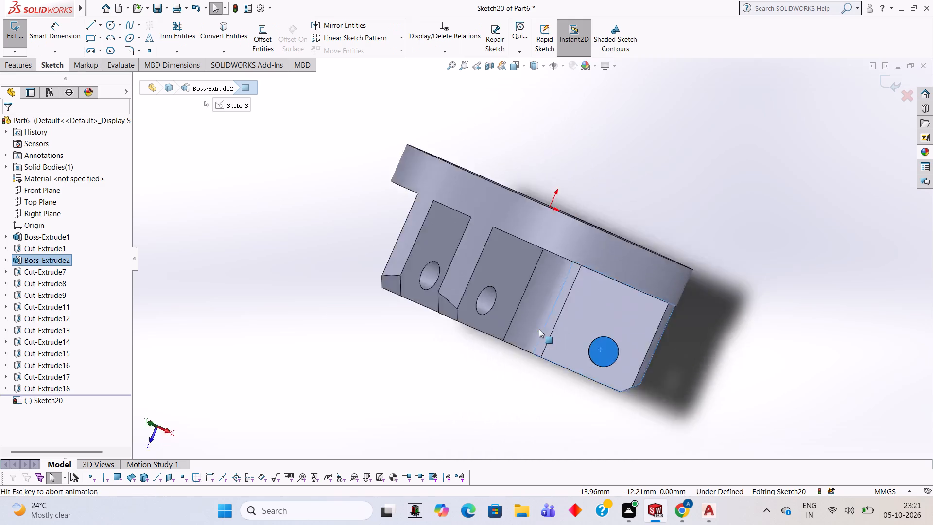
{"action": "left_click", "coordinate": [115, 27]}
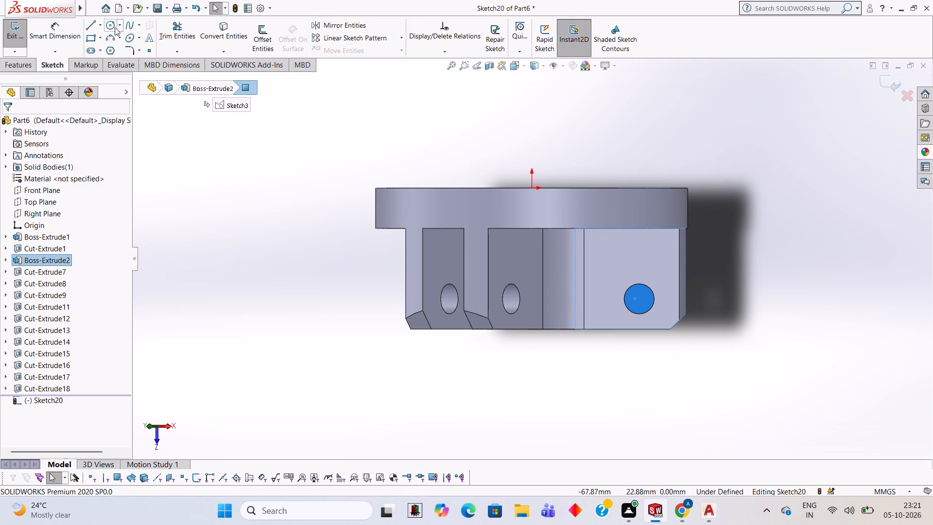
{"action": "left_click", "coordinate": [639, 298]}
{"action": "key", "text": "6"}
{"action": "key", "text": "Return"}
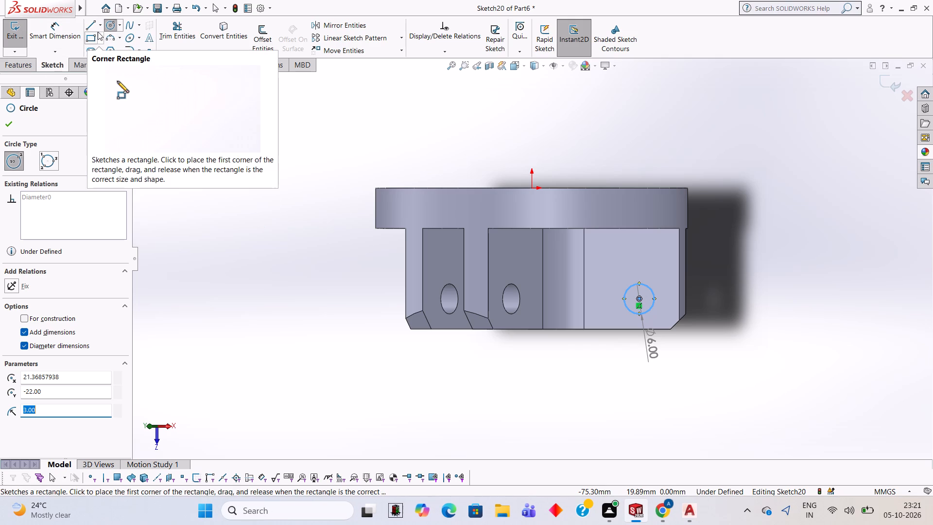
Cut-extrude the 6 mm circle through the bottom band's right arm with a blind depth of 10 mm.
{"action": "left_click", "coordinate": [16, 64]}
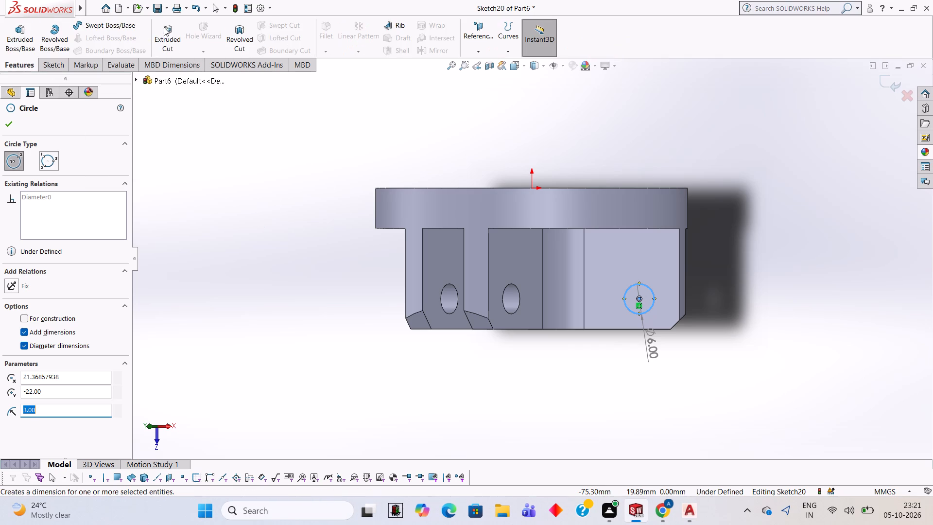
{"action": "left_click", "coordinate": [174, 24]}
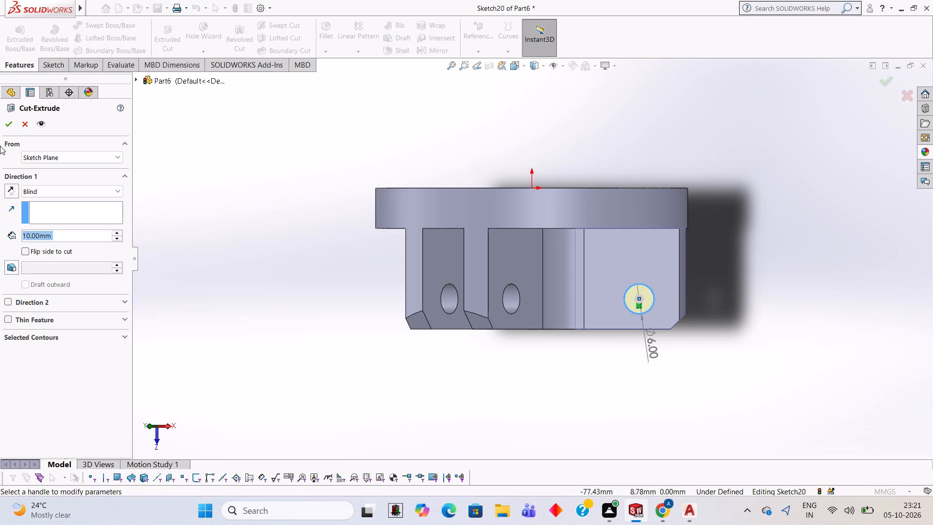
{"action": "left_click", "coordinate": [11, 126]}
{"action": "left_click", "coordinate": [181, 227]}
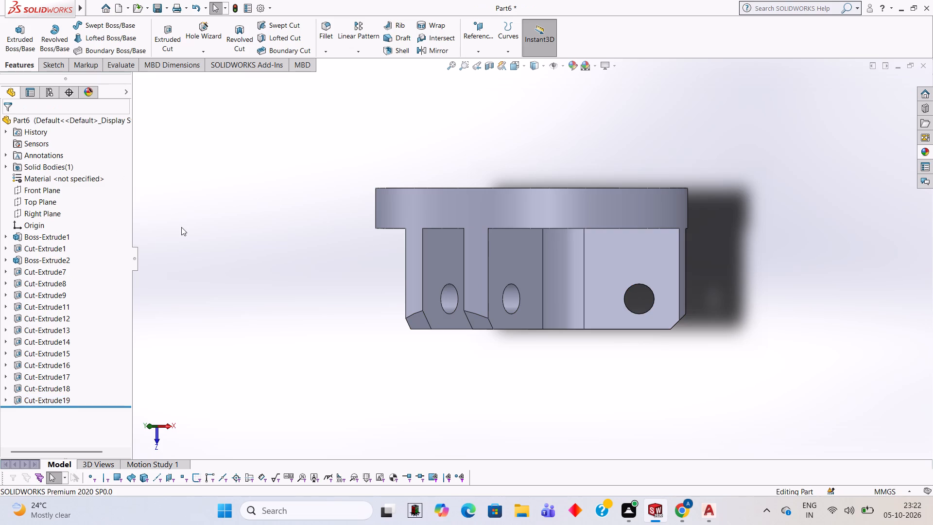
Start a sketch on the disc's three-armed face between the bands and view it face-on.
{"action": "middle_click_drag", "start_coordinate": [532, 332], "coordinate": [517, 289]}
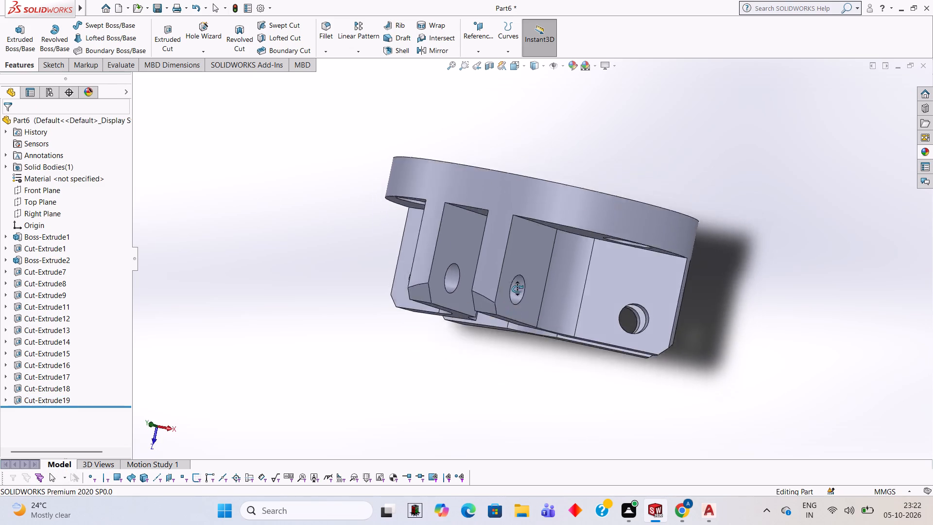
{"action": "middle_click_drag", "start_coordinate": [517, 289], "coordinate": [529, 252]}
{"action": "middle_click_drag", "start_coordinate": [627, 294], "coordinate": [595, 223]}
{"action": "scroll", "coordinate": [634, 318], "scroll_direction": "up", "scroll_amount": 3}
{"action": "scroll", "coordinate": [631, 309], "scroll_direction": "down", "scroll_amount": 1}
{"action": "middle_click_drag", "start_coordinate": [630, 322], "coordinate": [632, 184]}
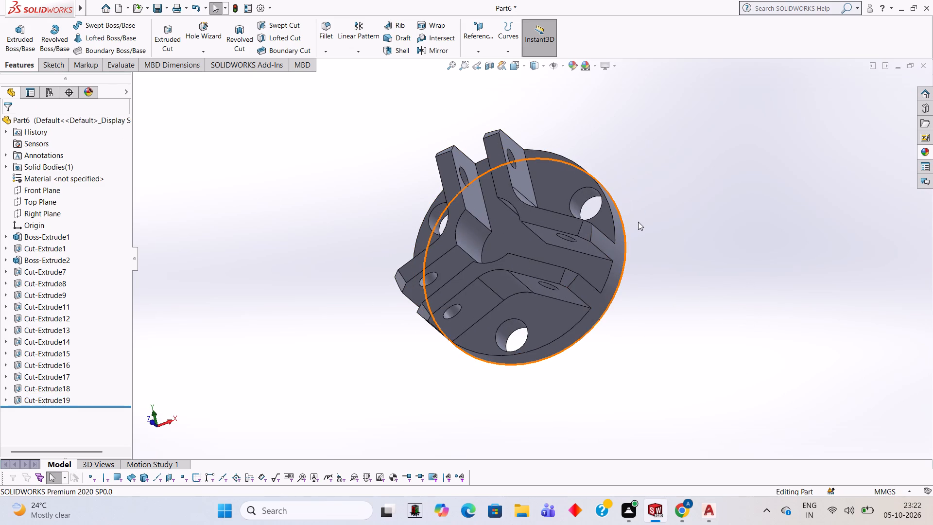
{"action": "middle_click_drag", "start_coordinate": [603, 265], "coordinate": [640, 287]}
{"action": "middle_click_drag", "start_coordinate": [607, 191], "coordinate": [614, 245]}
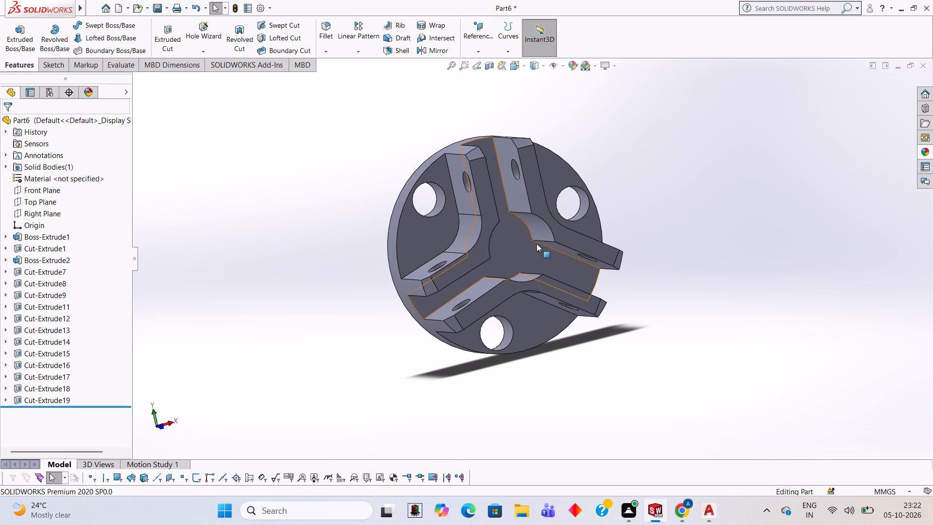
{"action": "left_click", "coordinate": [505, 241]}
{"action": "left_click", "coordinate": [549, 212]}
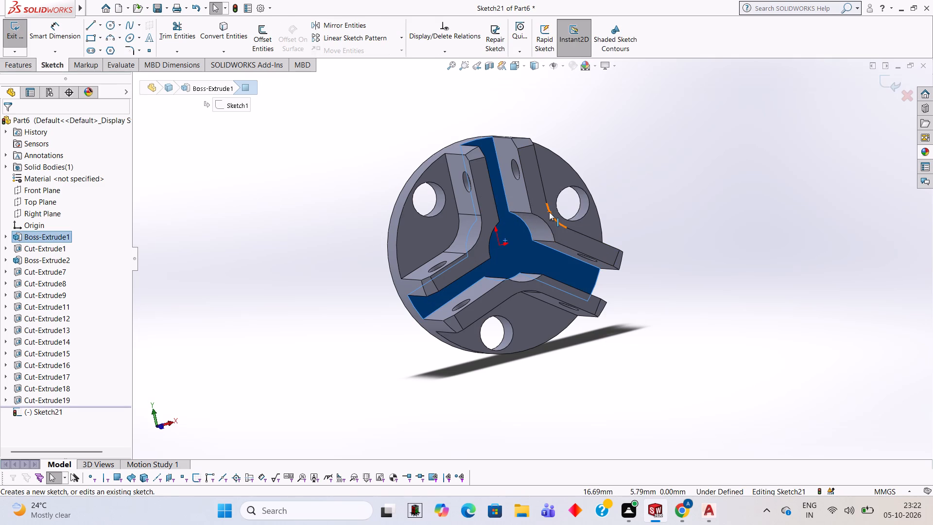
{"action": "key", "text": "ctrl+8"}
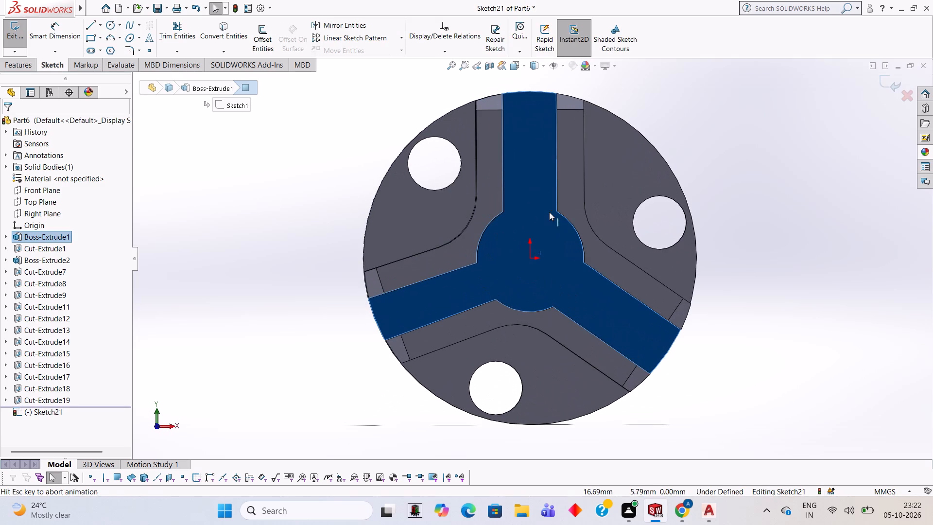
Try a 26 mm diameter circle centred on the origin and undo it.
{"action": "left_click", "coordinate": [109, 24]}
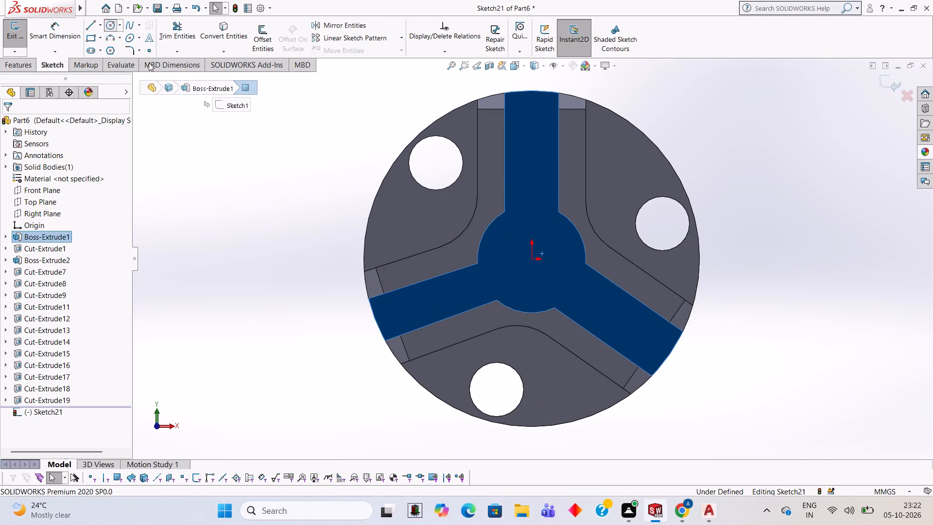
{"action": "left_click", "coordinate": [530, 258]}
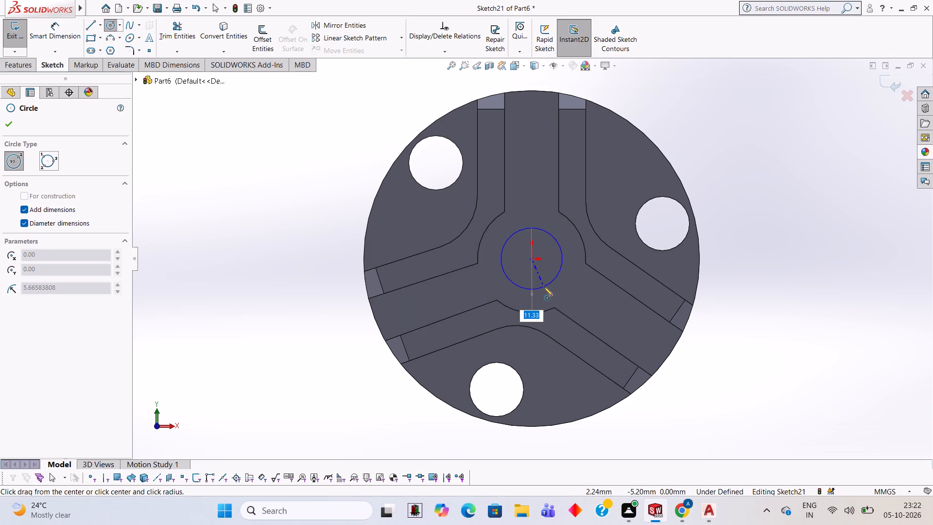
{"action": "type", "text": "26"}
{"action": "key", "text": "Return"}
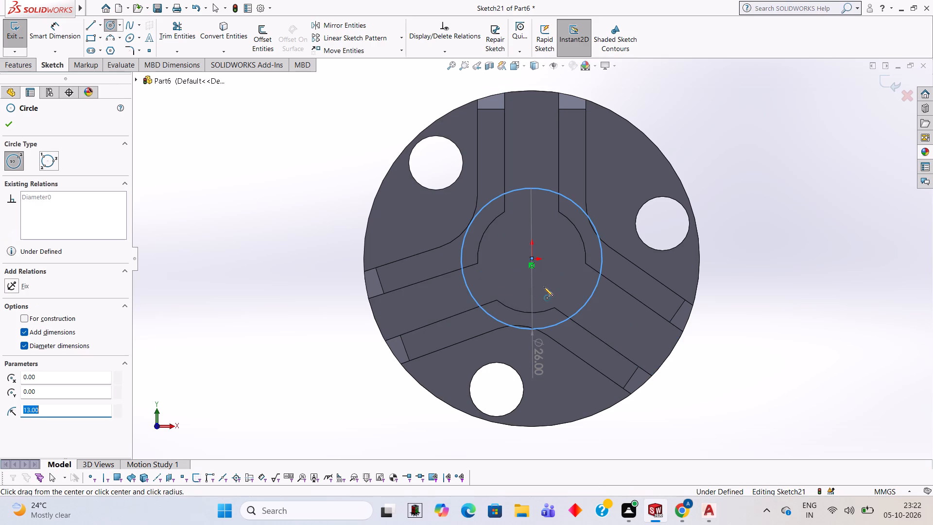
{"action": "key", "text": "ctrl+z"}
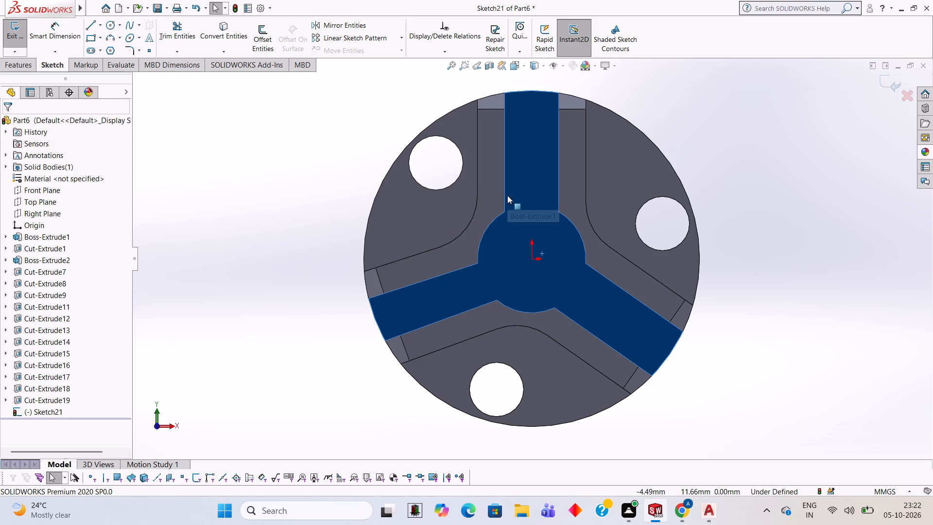
Sketch a 15 mm diameter circle centred on the origin of the disc's face.
{"action": "left_click", "coordinate": [114, 23]}
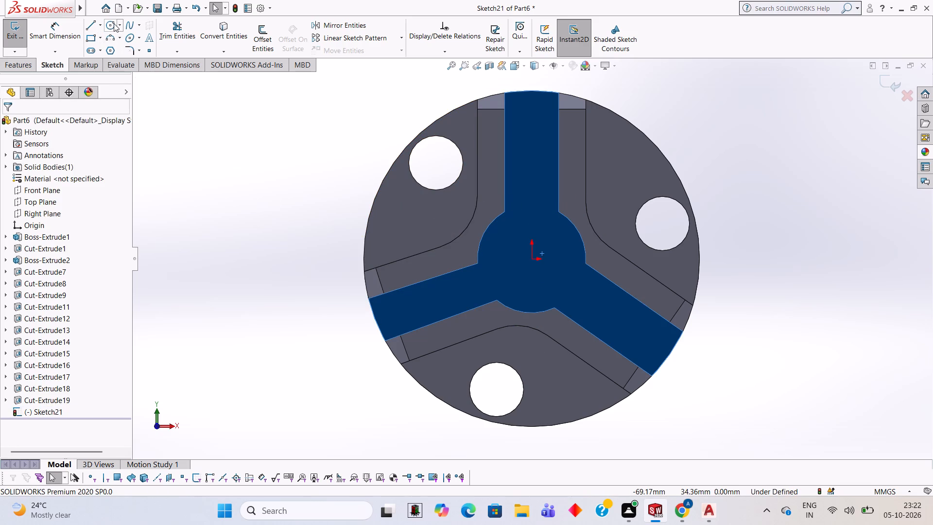
{"action": "left_click", "coordinate": [530, 260]}
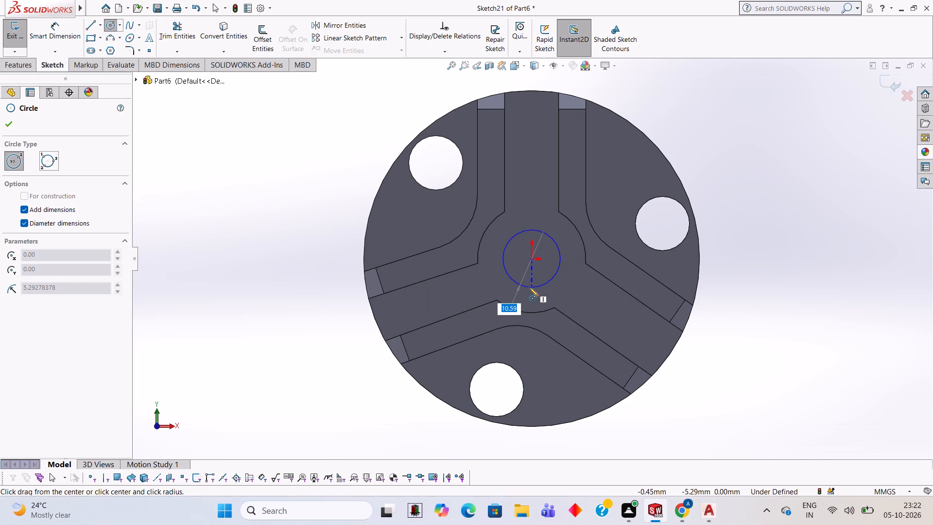
{"action": "type", "text": "15"}
{"action": "key", "text": "Return"}
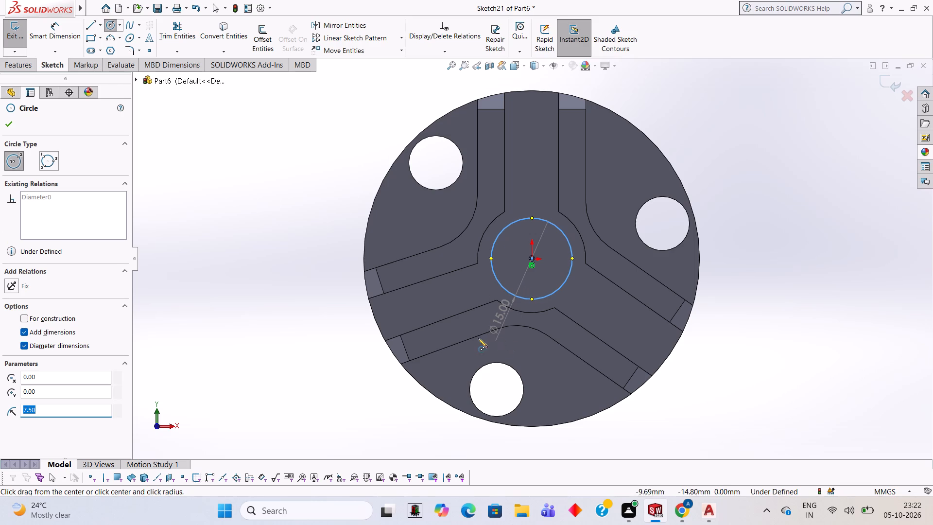
Cut-extrude the 15 mm circle through the disc's centre with a blind depth of 10 mm.
{"action": "left_click", "coordinate": [26, 60]}
{"action": "left_click", "coordinate": [173, 27]}
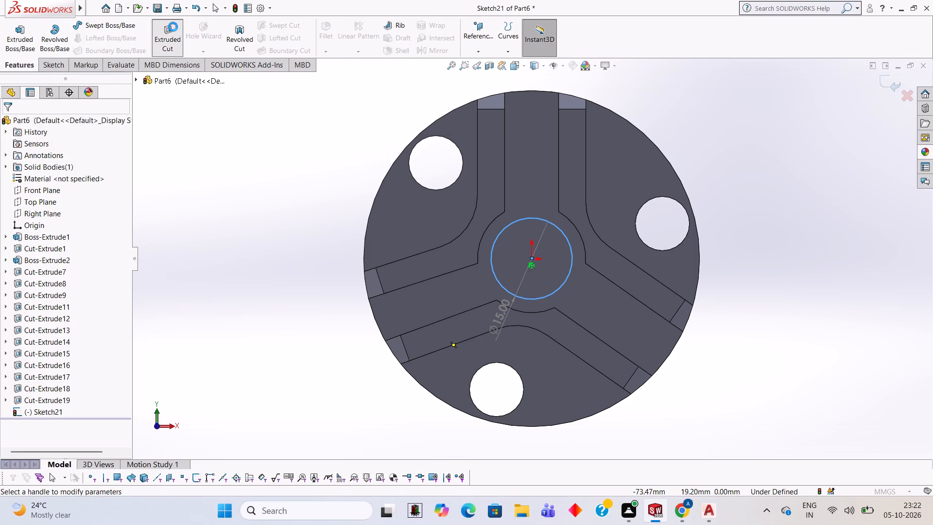
{"action": "middle_click_drag", "start_coordinate": [623, 376], "coordinate": [614, 208]}
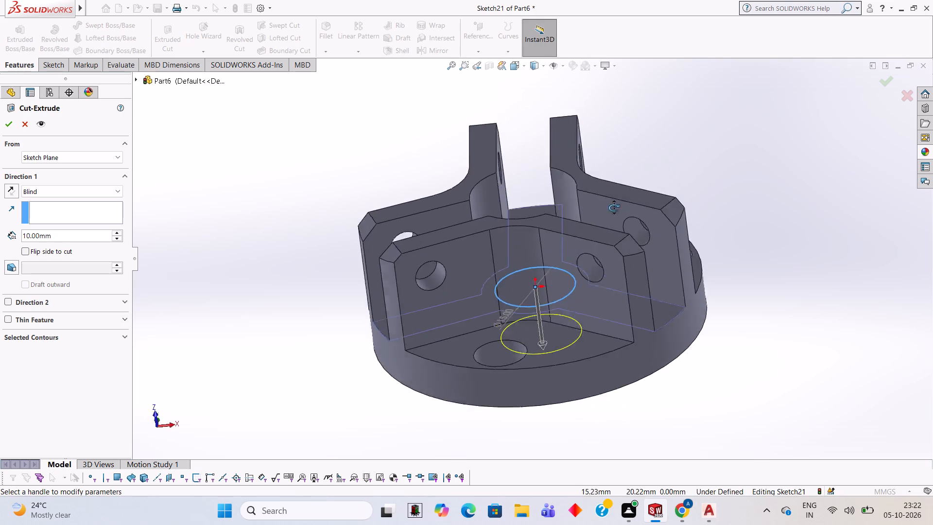
{"action": "middle_click_drag", "start_coordinate": [614, 208], "coordinate": [609, 192]}
{"action": "middle_click_drag", "start_coordinate": [646, 378], "coordinate": [651, 281]}
{"action": "scroll", "coordinate": [650, 280], "scroll_direction": "up", "scroll_amount": 1}
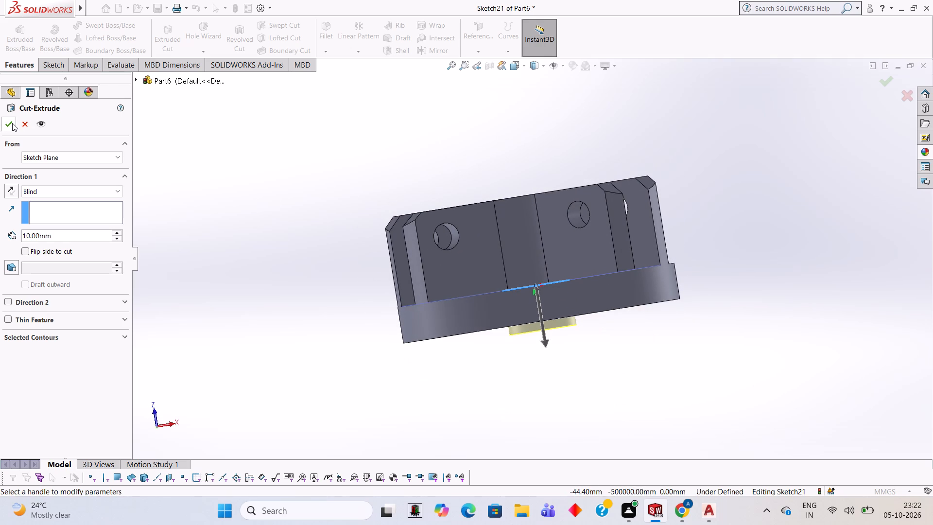
{"action": "left_click", "coordinate": [12, 123]}
{"action": "left_click", "coordinate": [273, 193]}
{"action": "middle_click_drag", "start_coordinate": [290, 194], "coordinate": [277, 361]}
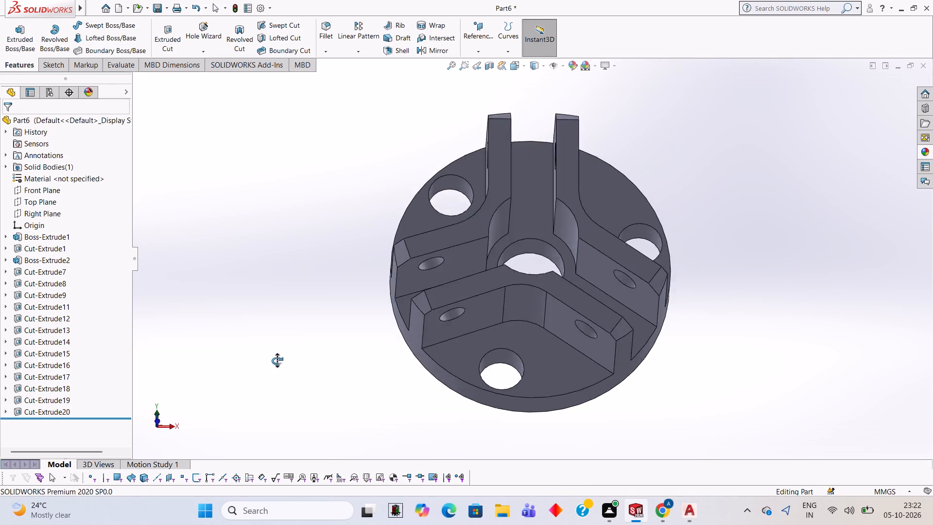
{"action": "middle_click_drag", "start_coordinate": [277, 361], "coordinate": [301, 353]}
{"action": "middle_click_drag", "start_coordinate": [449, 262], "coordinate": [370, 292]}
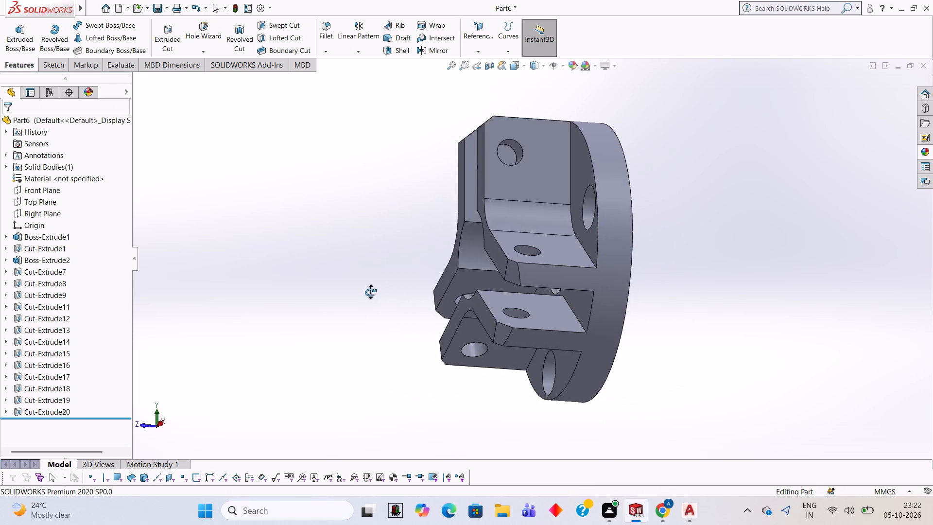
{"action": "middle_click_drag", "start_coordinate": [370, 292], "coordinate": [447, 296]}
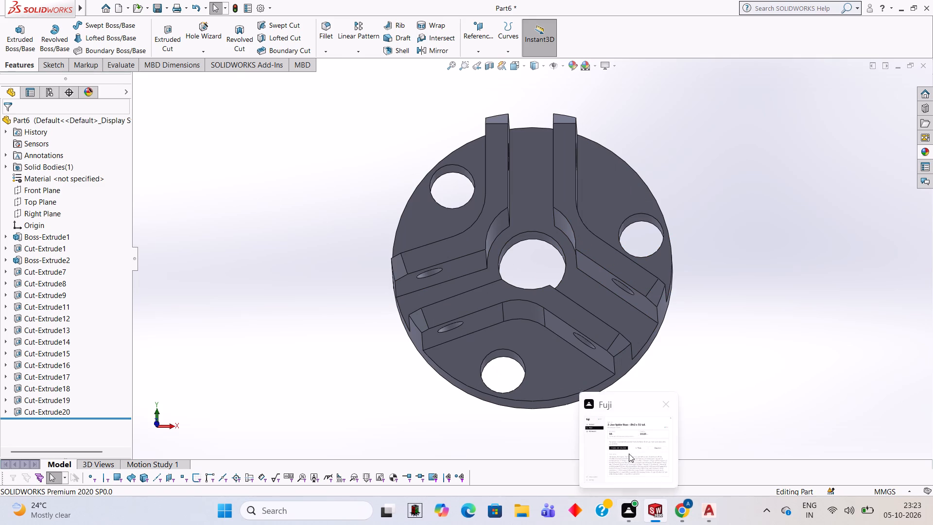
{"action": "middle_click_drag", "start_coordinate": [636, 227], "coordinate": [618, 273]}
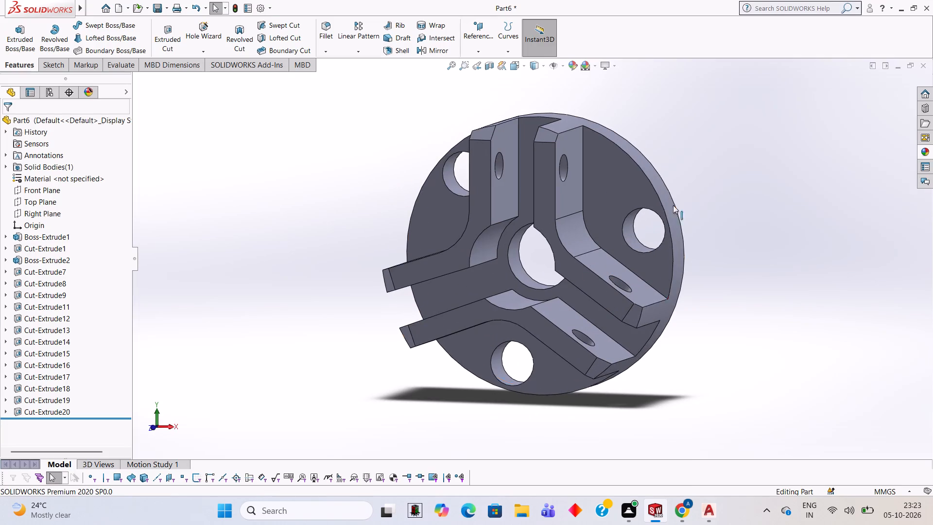
Apply the Red LED appearance to the whole solid body.
{"action": "middle_click_drag", "start_coordinate": [731, 180], "coordinate": [701, 183]}
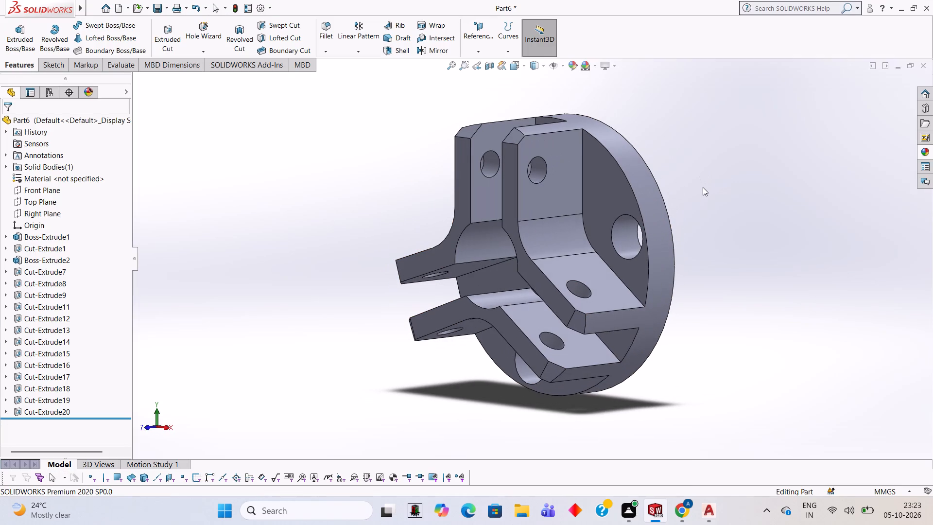
{"action": "middle_click_drag", "start_coordinate": [697, 153], "coordinate": [722, 165]}
{"action": "scroll", "coordinate": [615, 212], "scroll_direction": "down", "scroll_amount": 1}
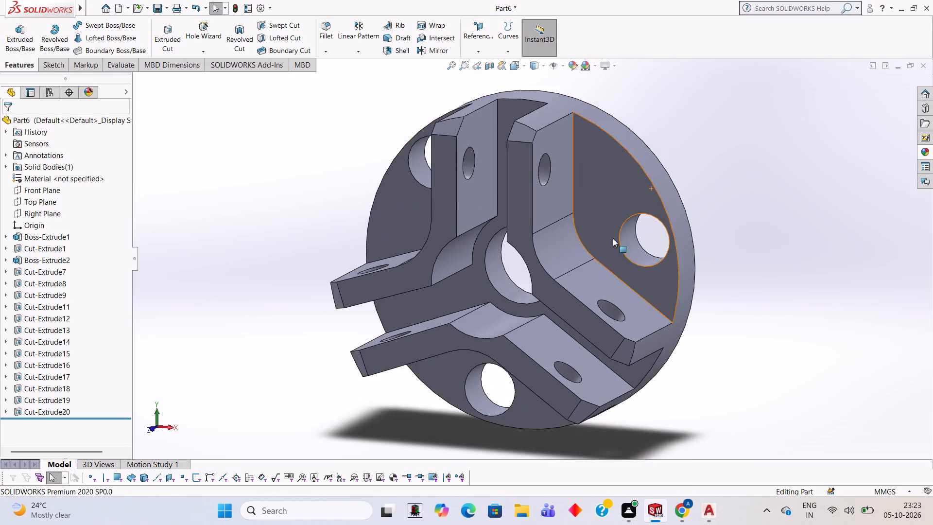
{"action": "middle_click_drag", "start_coordinate": [614, 240], "coordinate": [611, 199]}
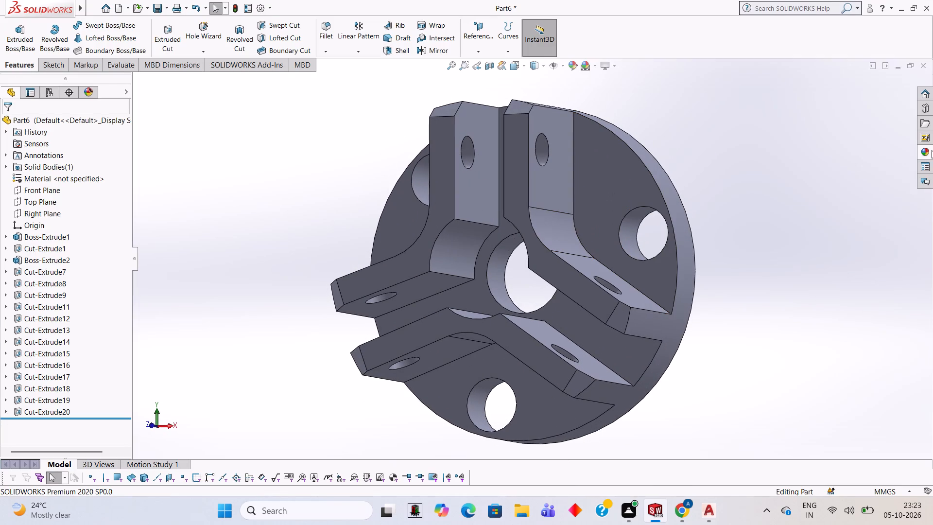
{"action": "left_click", "coordinate": [932, 150]}
{"action": "scroll", "coordinate": [820, 351], "scroll_direction": "up", "scroll_amount": 5}
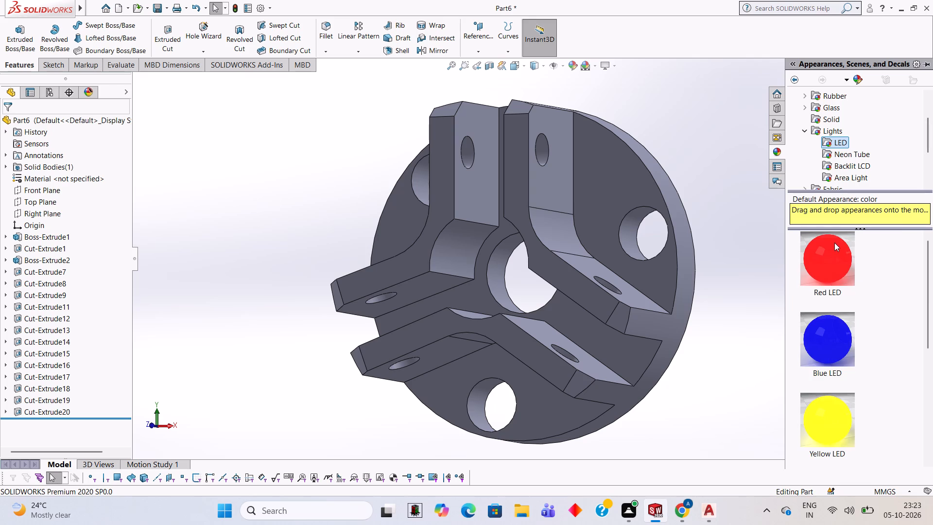
{"action": "left_click_drag", "start_coordinate": [834, 245], "coordinate": [610, 159]}
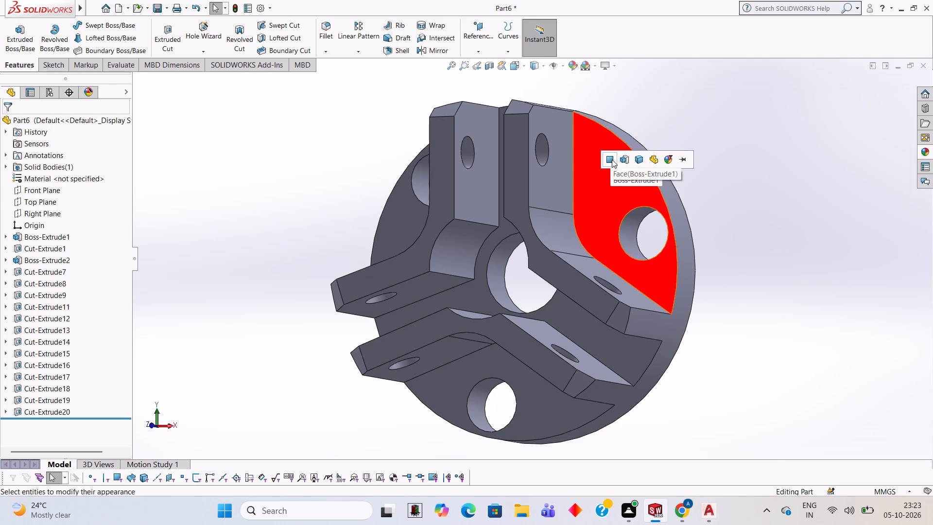
{"action": "left_click", "coordinate": [634, 158]}
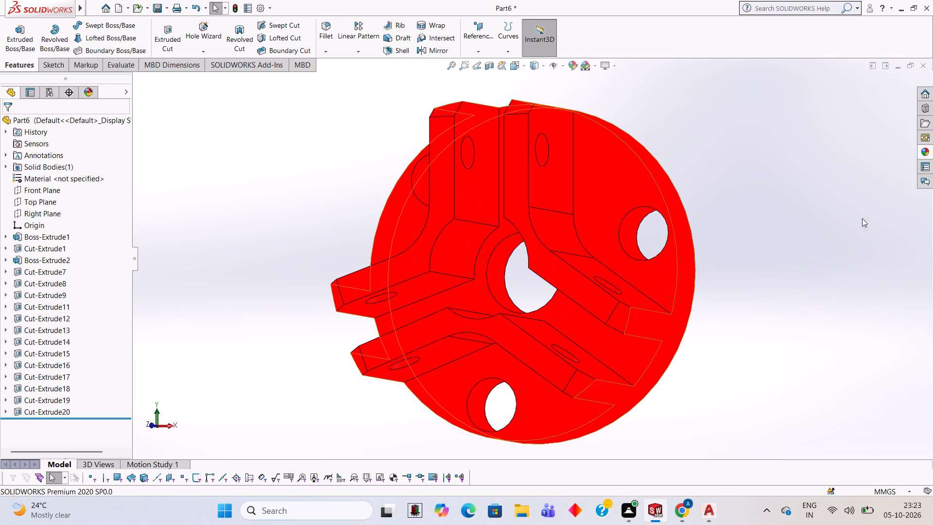
Apply the Blue LED appearance to the cut feature of the three 10 mm holes in the disc.
{"action": "left_click", "coordinate": [922, 157]}
{"action": "left_click_drag", "start_coordinate": [833, 338], "coordinate": [680, 295]}
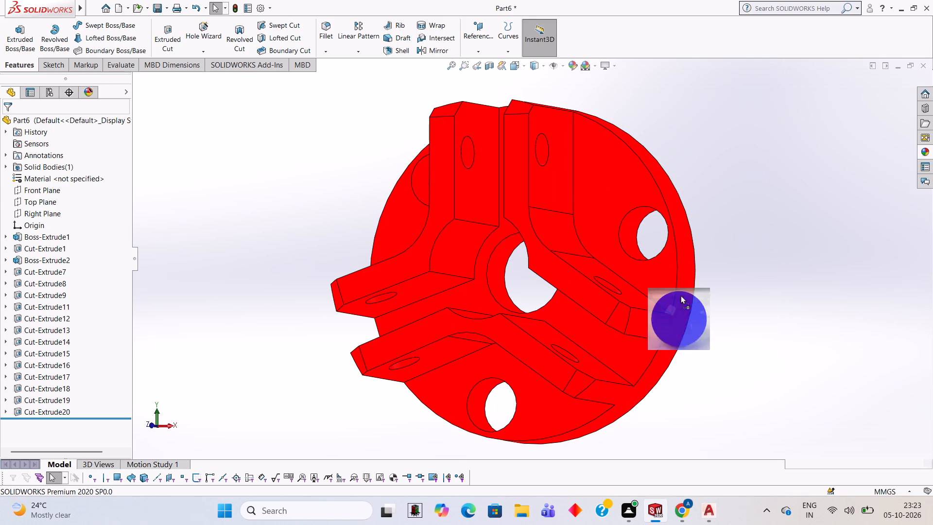
{"action": "left_click_drag", "start_coordinate": [680, 295], "coordinate": [639, 225]}
{"action": "left_click", "coordinate": [639, 225]}
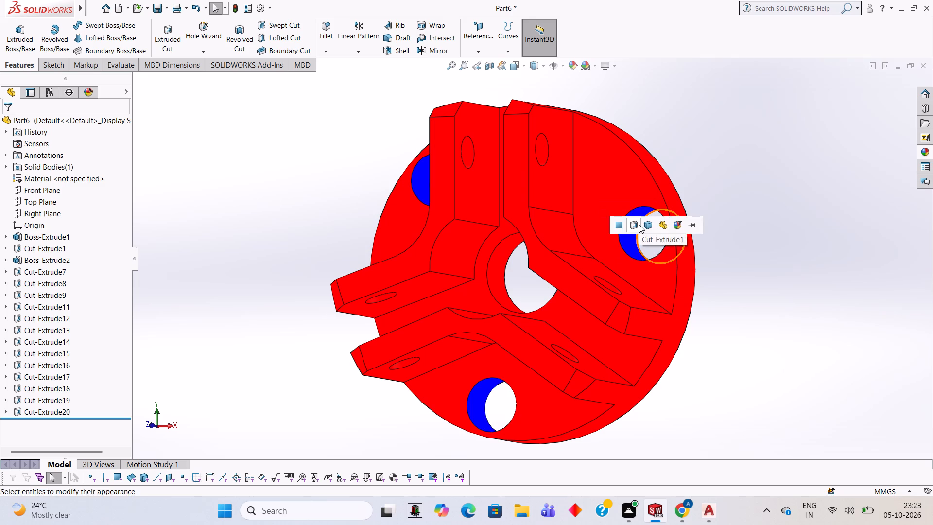
Apply the Blue LED appearance to the 6 mm side hole cut in the upright arm of the right-hand band.
{"action": "scroll", "coordinate": [538, 156], "scroll_direction": "down", "scroll_amount": 3}
{"action": "middle_click_drag", "start_coordinate": [544, 153], "coordinate": [520, 166]}
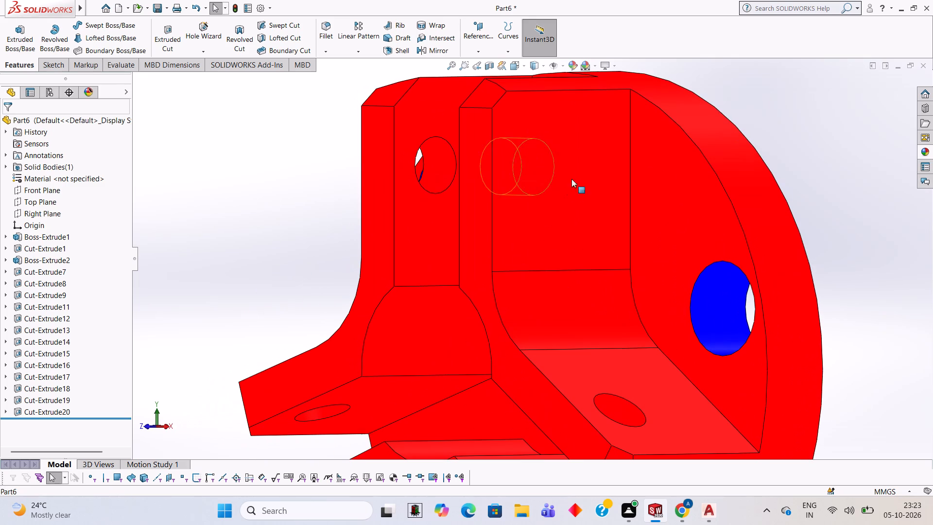
{"action": "left_click", "coordinate": [930, 153]}
{"action": "left_click_drag", "start_coordinate": [829, 331], "coordinate": [473, 152]}
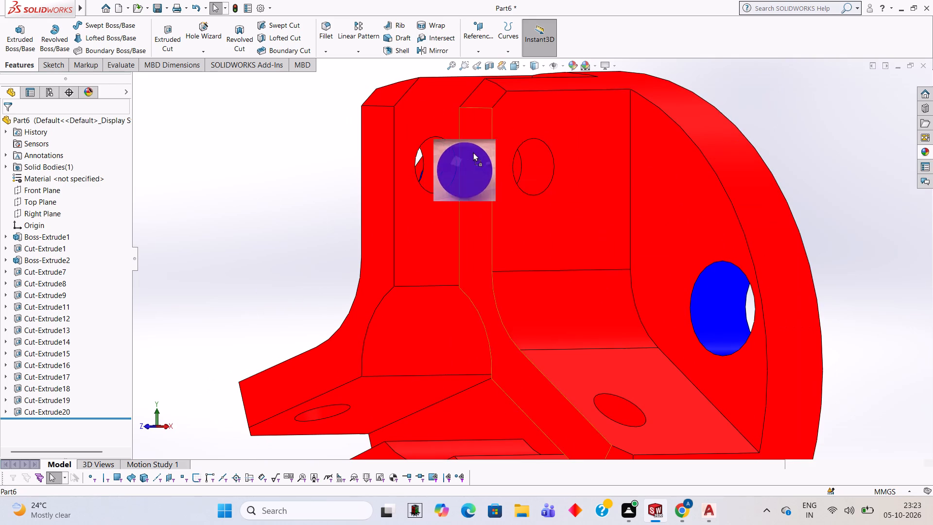
{"action": "left_click_drag", "start_coordinate": [473, 152], "coordinate": [541, 152]}
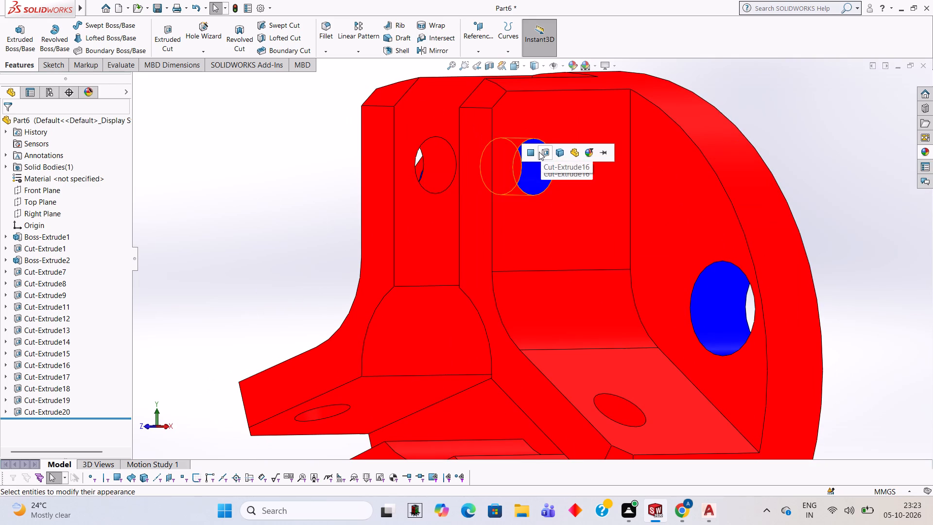
{"action": "left_click", "coordinate": [541, 153]}
Apply the Blue LED appearance to the 6 mm side hole cut in the lower sloping arm of the right-hand band.
{"action": "scroll", "coordinate": [557, 170], "scroll_direction": "down", "scroll_amount": 1}
{"action": "scroll", "coordinate": [557, 170], "scroll_direction": "up", "scroll_amount": 7}
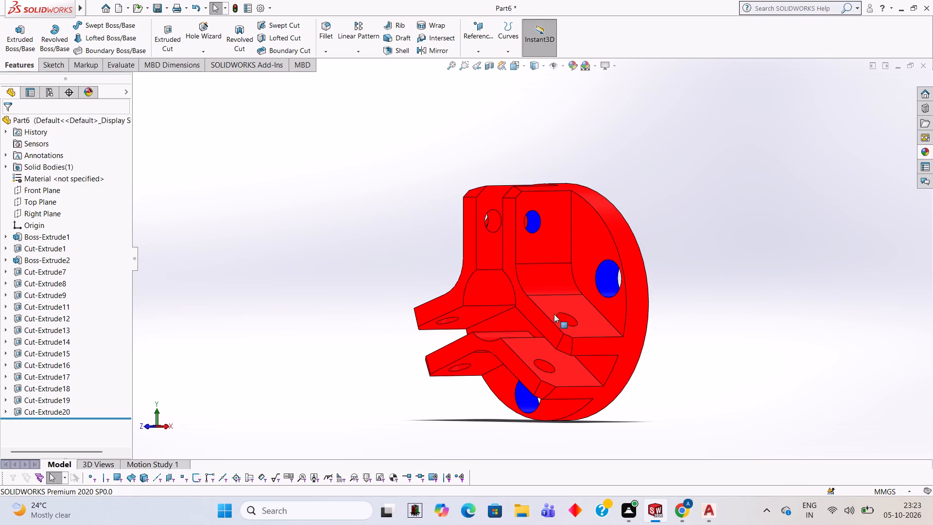
{"action": "scroll", "coordinate": [546, 317], "scroll_direction": "down", "scroll_amount": 2}
{"action": "middle_click_drag", "start_coordinate": [556, 317], "coordinate": [555, 290]}
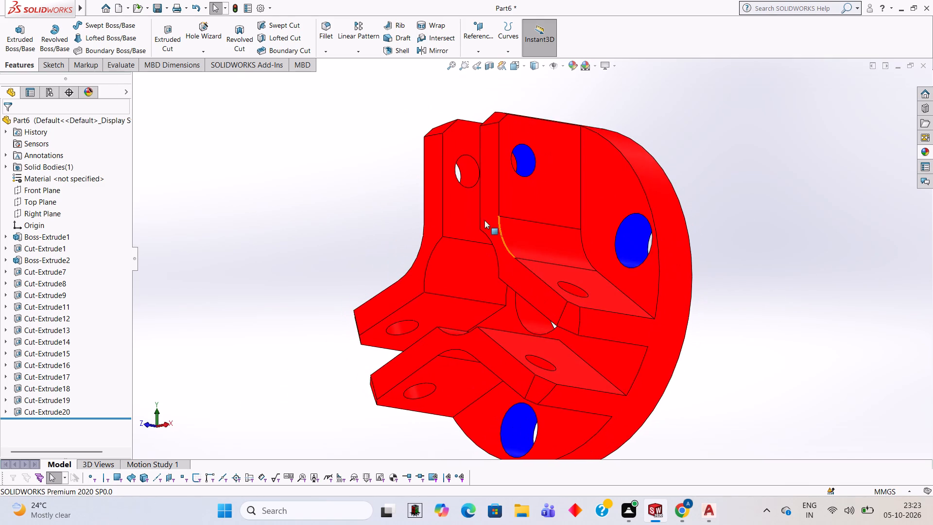
{"action": "scroll", "coordinate": [612, 329], "scroll_direction": "down", "scroll_amount": 1}
{"action": "middle_click_drag", "start_coordinate": [613, 330], "coordinate": [597, 391]}
{"action": "middle_click_drag", "start_coordinate": [581, 282], "coordinate": [580, 328]}
{"action": "scroll", "coordinate": [568, 265], "scroll_direction": "down", "scroll_amount": 1}
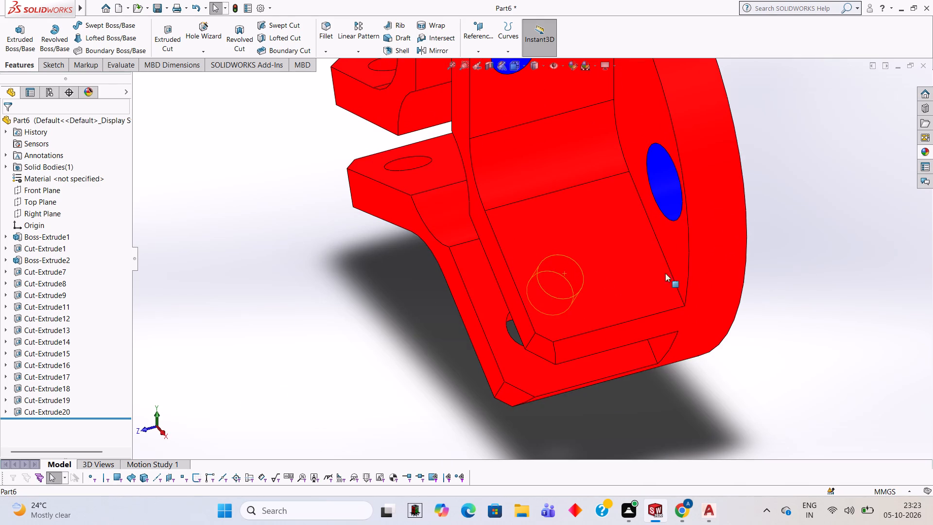
{"action": "left_click", "coordinate": [925, 151]}
{"action": "left_click_drag", "start_coordinate": [829, 322], "coordinate": [567, 248]}
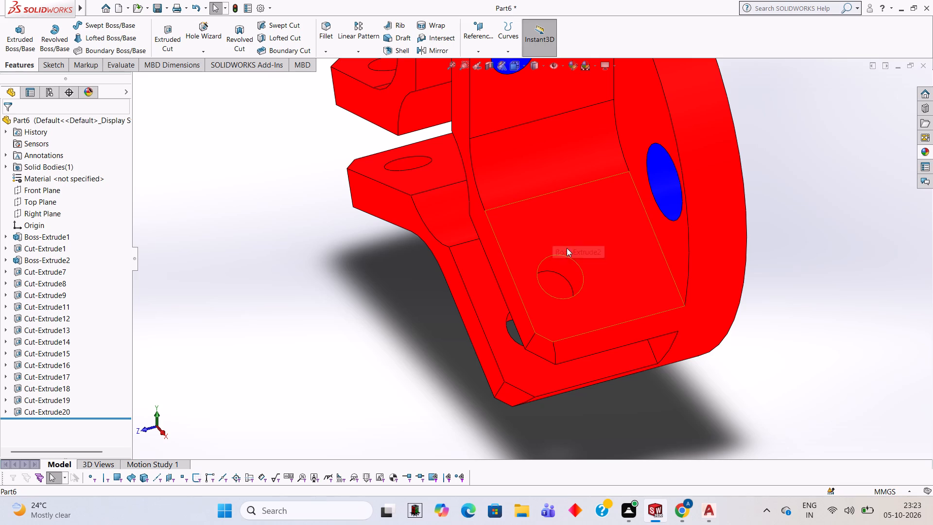
{"action": "scroll", "coordinate": [587, 289], "scroll_direction": "down", "scroll_amount": 3}
{"action": "left_click", "coordinate": [921, 157]}
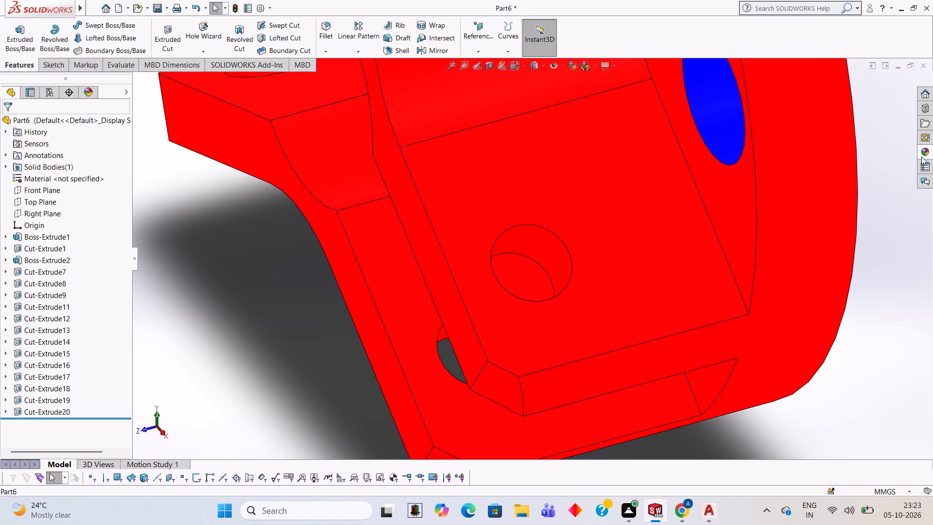
{"action": "left_click_drag", "start_coordinate": [841, 345], "coordinate": [556, 234]}
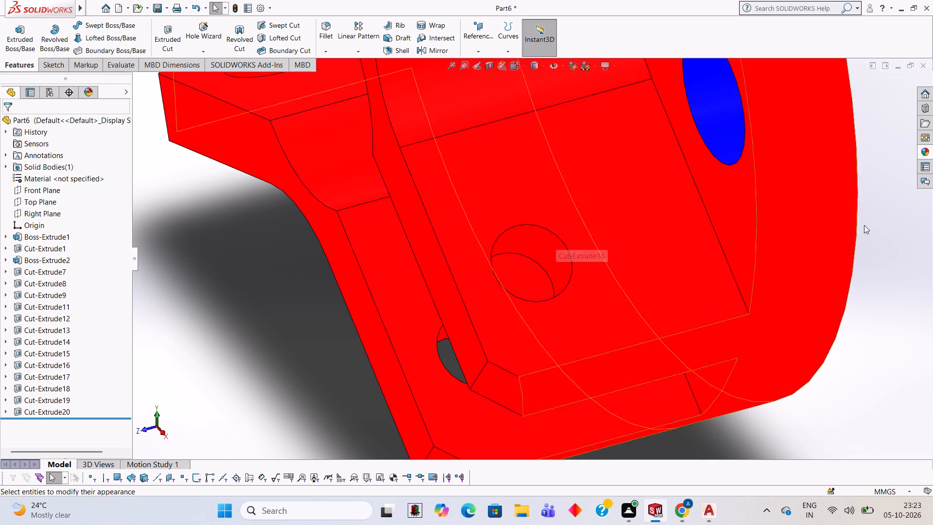
{"action": "left_click", "coordinate": [931, 155]}
{"action": "left_click_drag", "start_coordinate": [841, 345], "coordinate": [542, 258]}
{"action": "left_click", "coordinate": [542, 258]}
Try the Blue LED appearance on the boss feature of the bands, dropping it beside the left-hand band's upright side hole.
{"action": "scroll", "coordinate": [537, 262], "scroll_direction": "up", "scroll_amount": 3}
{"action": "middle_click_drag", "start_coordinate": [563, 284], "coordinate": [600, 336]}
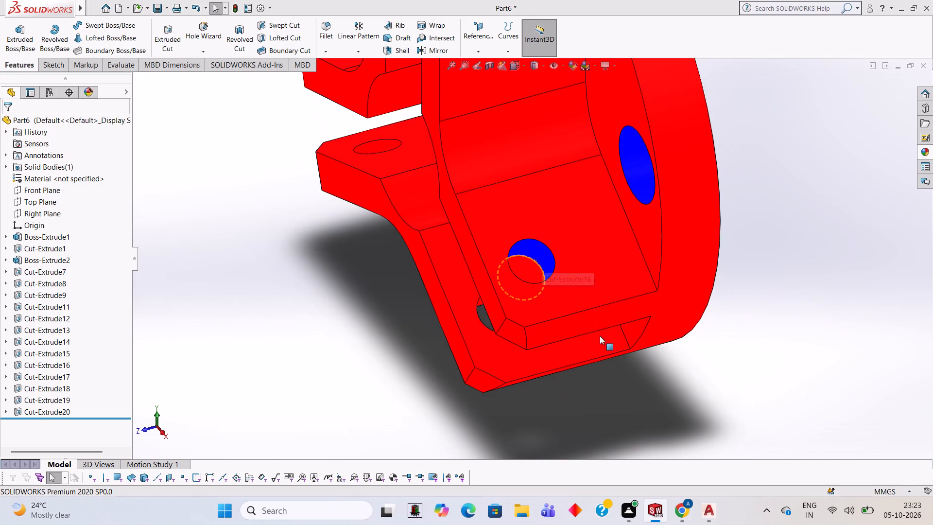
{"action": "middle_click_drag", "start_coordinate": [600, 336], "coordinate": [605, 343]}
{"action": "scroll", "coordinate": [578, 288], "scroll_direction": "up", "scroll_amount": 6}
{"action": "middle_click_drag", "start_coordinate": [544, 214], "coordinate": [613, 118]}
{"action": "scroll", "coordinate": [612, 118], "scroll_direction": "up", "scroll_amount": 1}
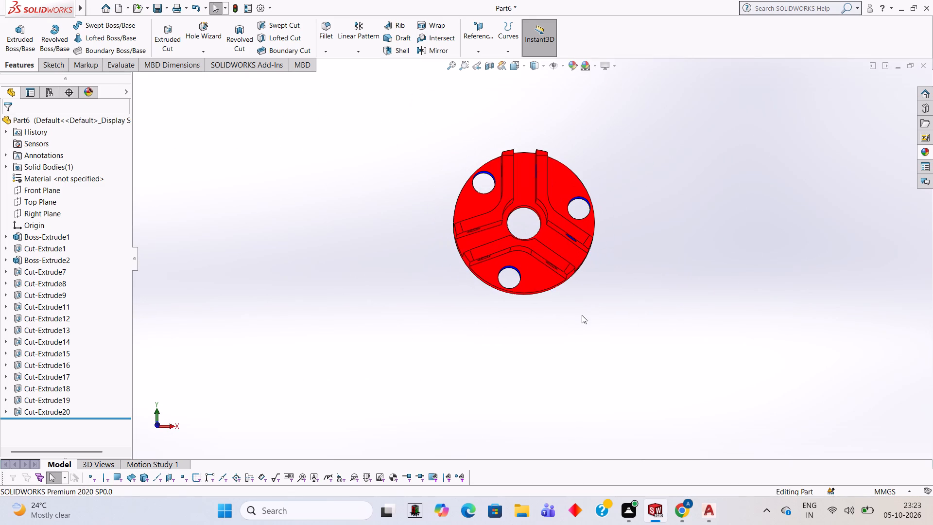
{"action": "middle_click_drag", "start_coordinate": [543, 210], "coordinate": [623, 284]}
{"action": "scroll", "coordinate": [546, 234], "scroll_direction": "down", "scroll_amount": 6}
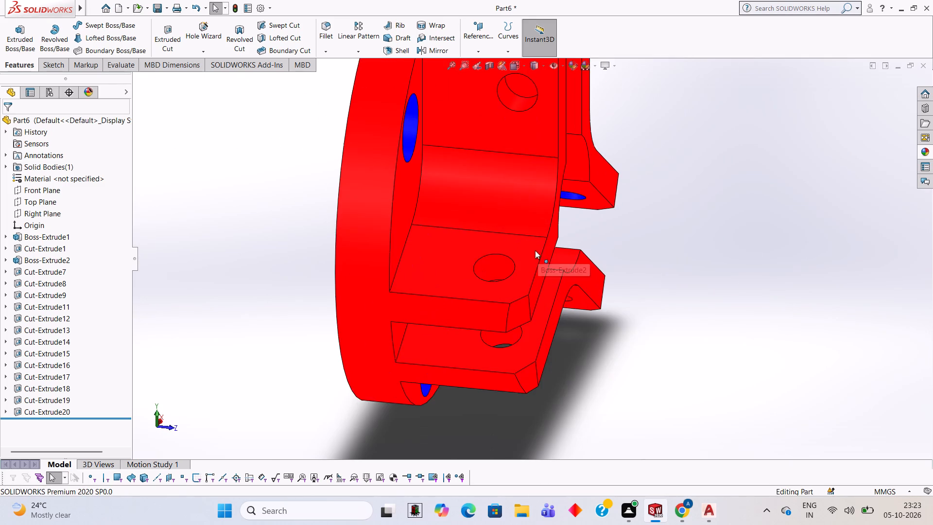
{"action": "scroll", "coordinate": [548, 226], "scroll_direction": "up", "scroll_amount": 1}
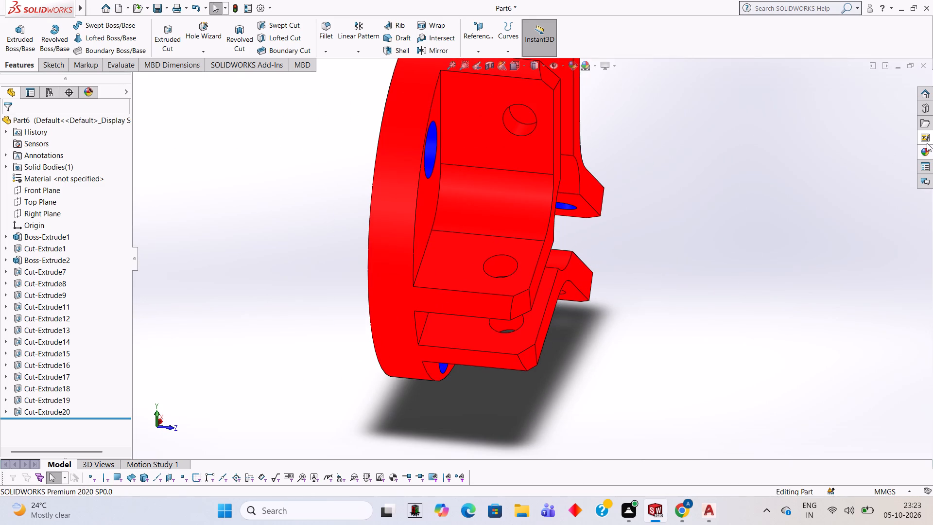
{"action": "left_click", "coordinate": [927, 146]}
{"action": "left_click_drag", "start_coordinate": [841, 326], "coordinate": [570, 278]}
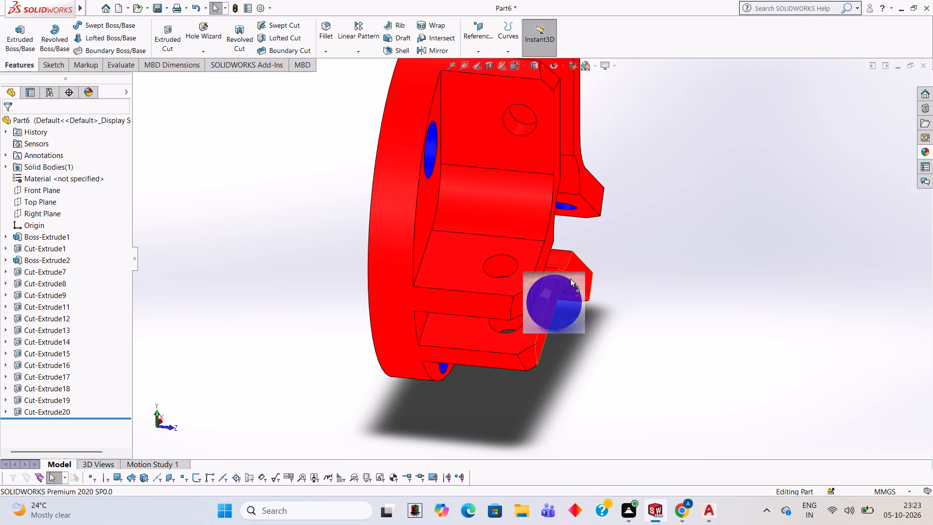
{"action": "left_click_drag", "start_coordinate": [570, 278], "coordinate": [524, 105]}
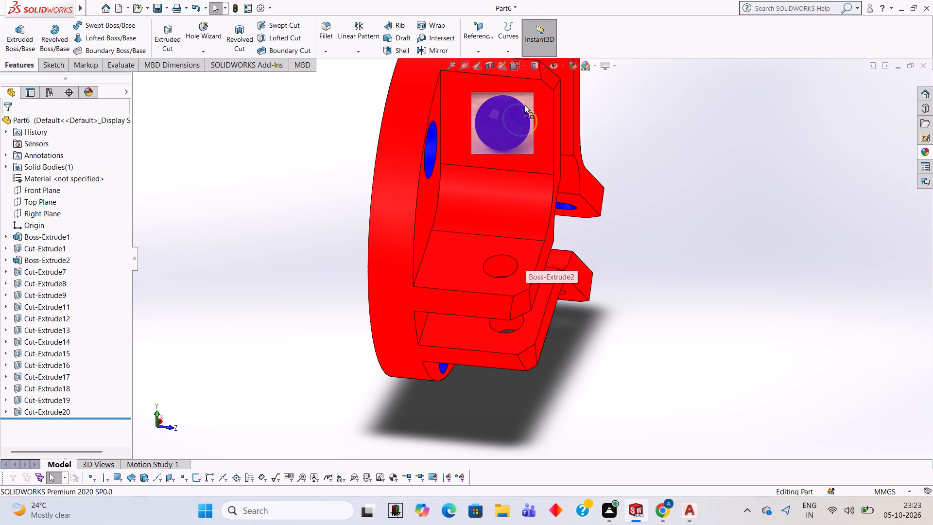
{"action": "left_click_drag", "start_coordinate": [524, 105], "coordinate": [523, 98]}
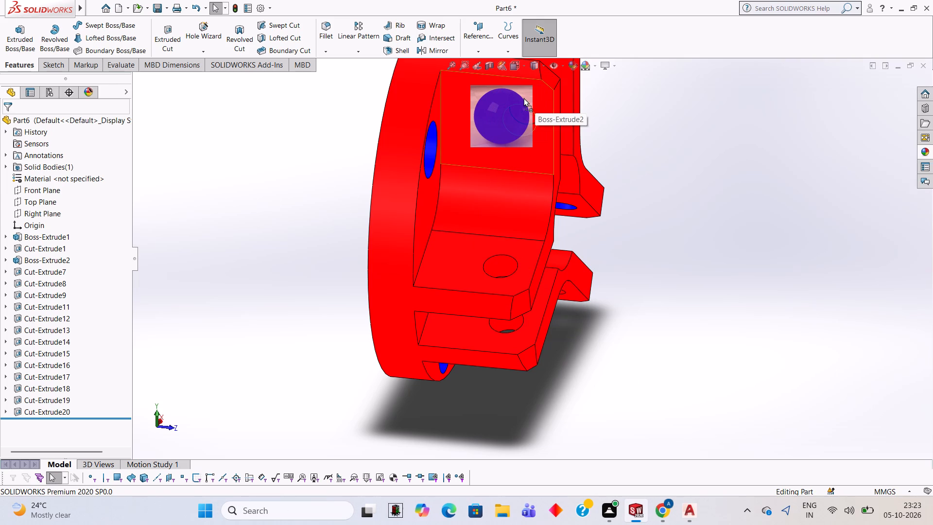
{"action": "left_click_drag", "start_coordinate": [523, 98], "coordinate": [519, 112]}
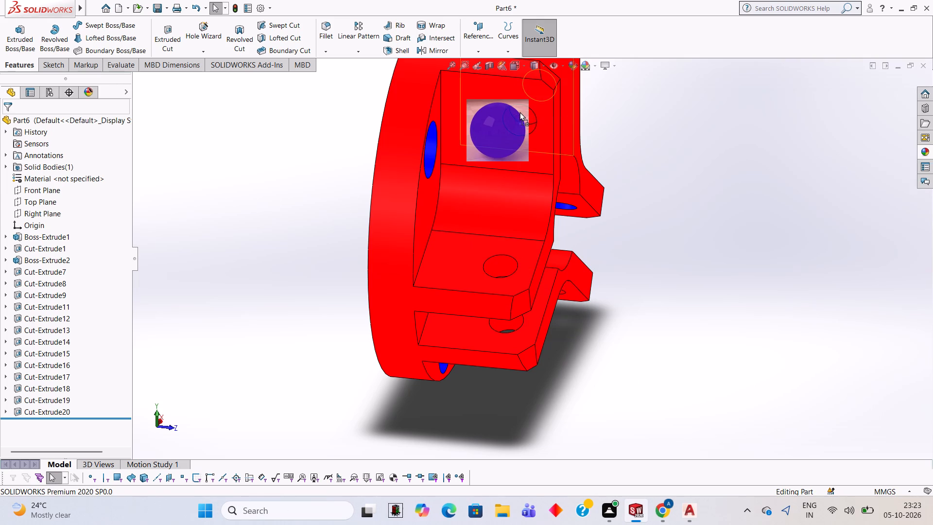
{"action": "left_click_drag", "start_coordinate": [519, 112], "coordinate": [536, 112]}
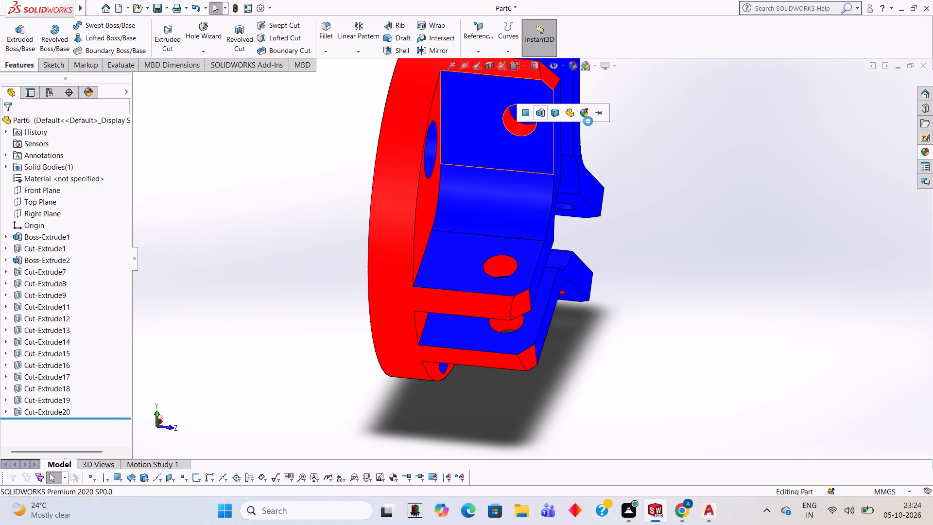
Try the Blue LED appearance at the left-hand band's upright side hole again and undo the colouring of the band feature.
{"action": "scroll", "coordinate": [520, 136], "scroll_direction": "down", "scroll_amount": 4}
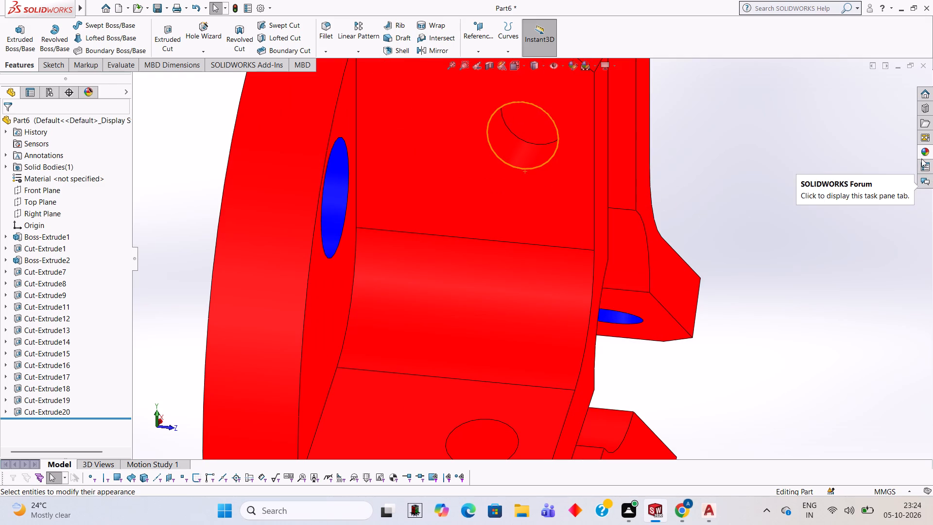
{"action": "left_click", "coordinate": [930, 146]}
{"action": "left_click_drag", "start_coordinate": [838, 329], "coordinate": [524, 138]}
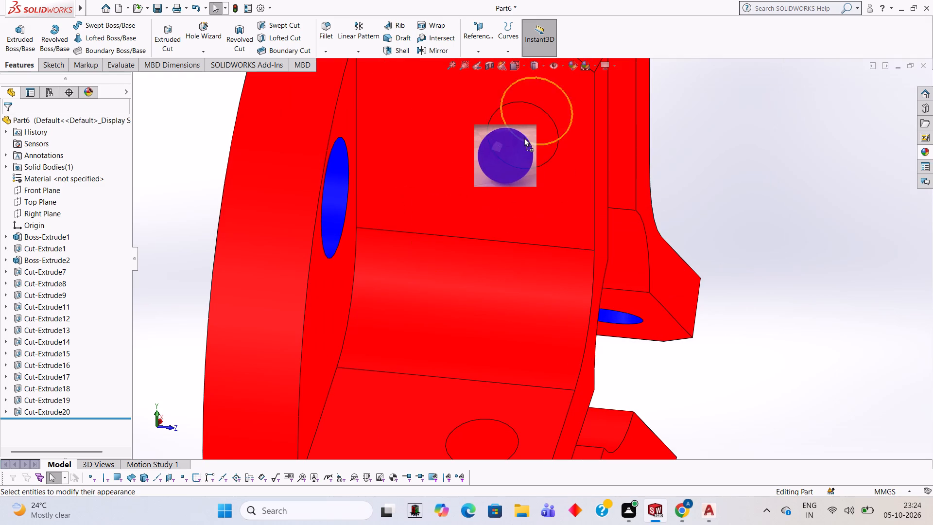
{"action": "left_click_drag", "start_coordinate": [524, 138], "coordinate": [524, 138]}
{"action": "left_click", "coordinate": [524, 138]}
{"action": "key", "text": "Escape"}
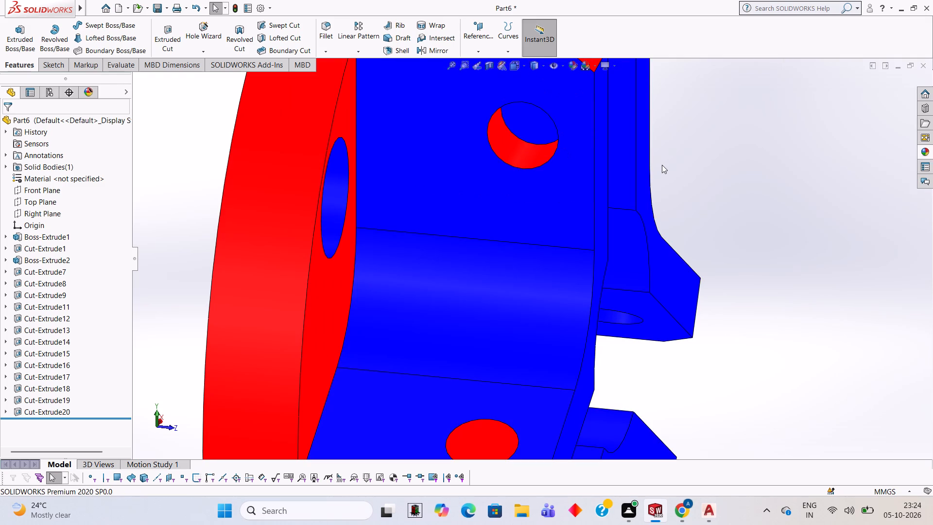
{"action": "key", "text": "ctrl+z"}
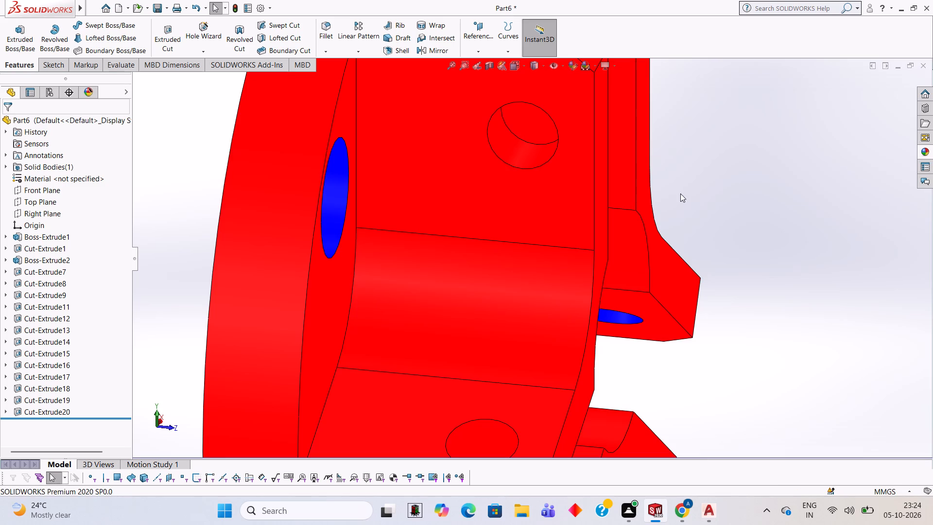
Apply the Blue LED appearance to the 6 mm side hole cut in the upright arm of the left-hand band.
{"action": "left_click", "coordinate": [924, 153]}
{"action": "left_click_drag", "start_coordinate": [824, 333], "coordinate": [514, 149]}
{"action": "left_click", "coordinate": [514, 149]}
Apply the Blue LED appearance to the 6 mm side hole cut in the lower sloping arm of the left-hand band.
{"action": "scroll", "coordinate": [529, 158], "scroll_direction": "up", "scroll_amount": 4}
{"action": "middle_click_drag", "start_coordinate": [527, 315], "coordinate": [522, 378]}
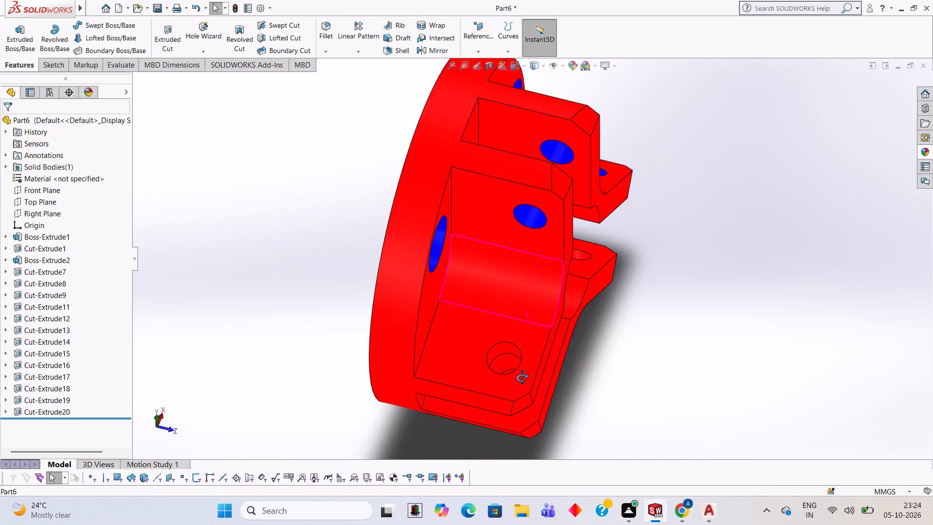
{"action": "middle_click_drag", "start_coordinate": [522, 378], "coordinate": [519, 376]}
{"action": "scroll", "coordinate": [506, 354], "scroll_direction": "down", "scroll_amount": 3}
{"action": "scroll", "coordinate": [697, 258], "scroll_direction": "down", "scroll_amount": 2}
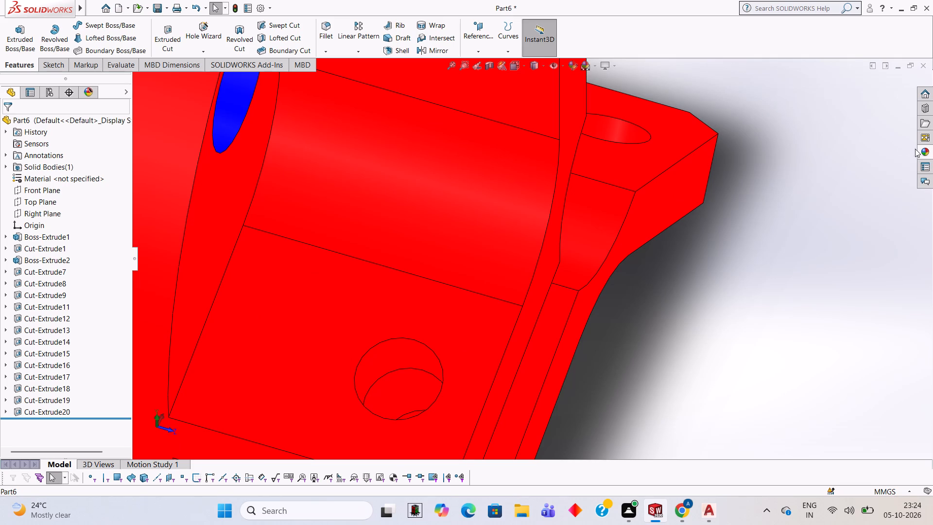
{"action": "left_click", "coordinate": [919, 151]}
{"action": "left_click_drag", "start_coordinate": [825, 329], "coordinate": [381, 358]}
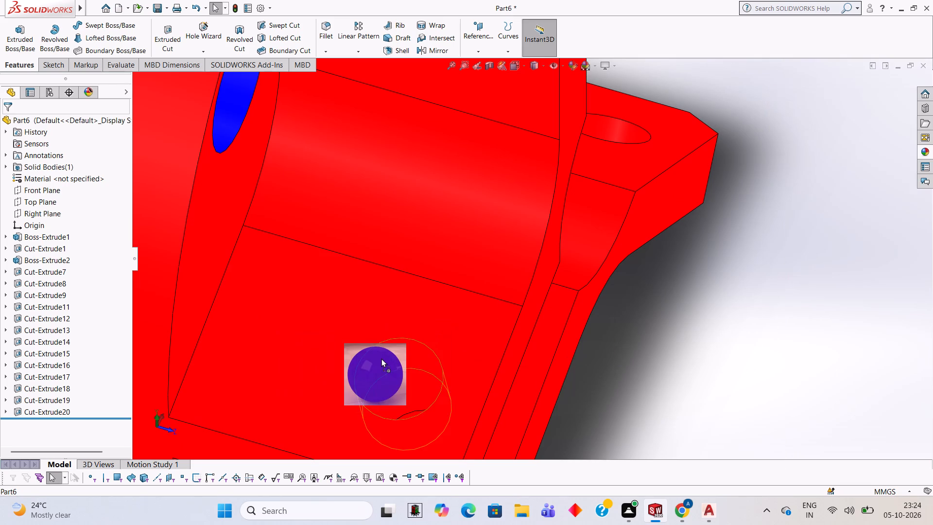
{"action": "left_click_drag", "start_coordinate": [381, 358], "coordinate": [381, 351]}
{"action": "left_click", "coordinate": [384, 350]}
Apply the Blue LED appearance to the side hole cut in the lower-left sloping arm of the bottom band.
{"action": "scroll", "coordinate": [462, 350], "scroll_direction": "up", "scroll_amount": 6}
{"action": "middle_click_drag", "start_coordinate": [599, 329], "coordinate": [556, 193]}
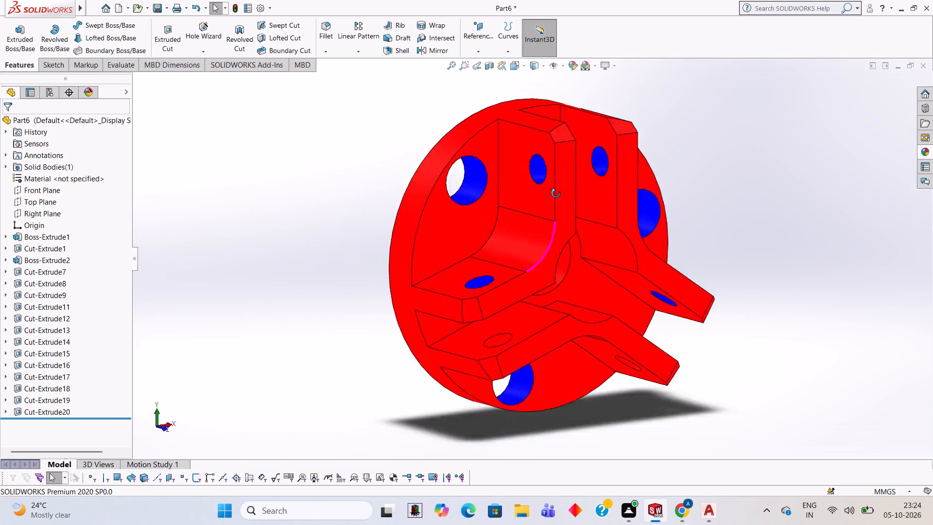
{"action": "middle_click_drag", "start_coordinate": [556, 193], "coordinate": [545, 161]}
{"action": "scroll", "coordinate": [566, 414], "scroll_direction": "up", "scroll_amount": 2}
{"action": "scroll", "coordinate": [556, 373], "scroll_direction": "down", "scroll_amount": 4}
{"action": "middle_click_drag", "start_coordinate": [552, 354], "coordinate": [549, 344]}
{"action": "middle_click_drag", "start_coordinate": [550, 325], "coordinate": [542, 201]}
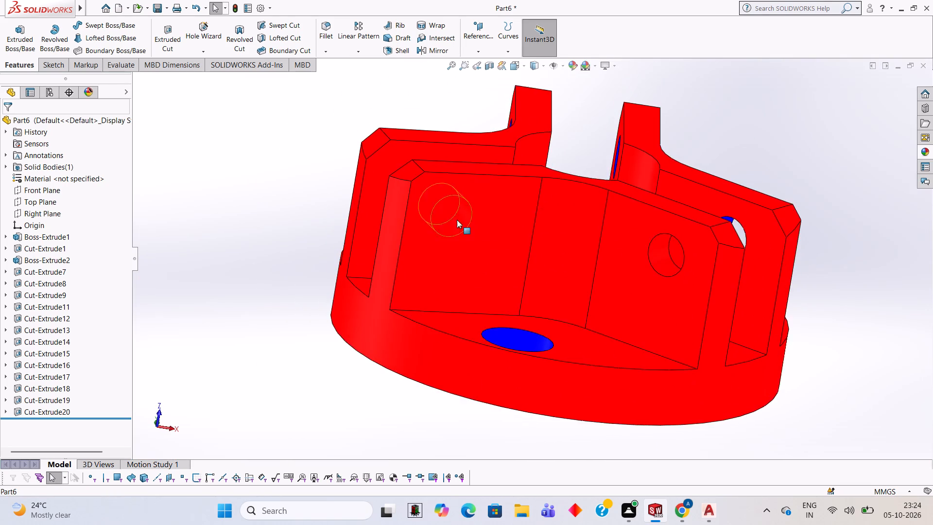
{"action": "scroll", "coordinate": [459, 215], "scroll_direction": "down", "scroll_amount": 3}
{"action": "left_click", "coordinate": [921, 152]}
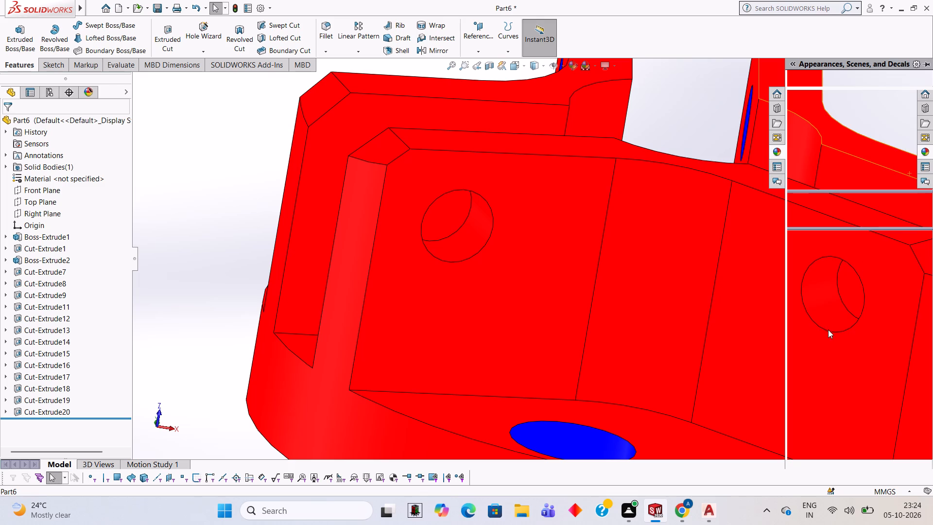
{"action": "left_click_drag", "start_coordinate": [828, 332], "coordinate": [473, 209]}
{"action": "left_click", "coordinate": [473, 209]}
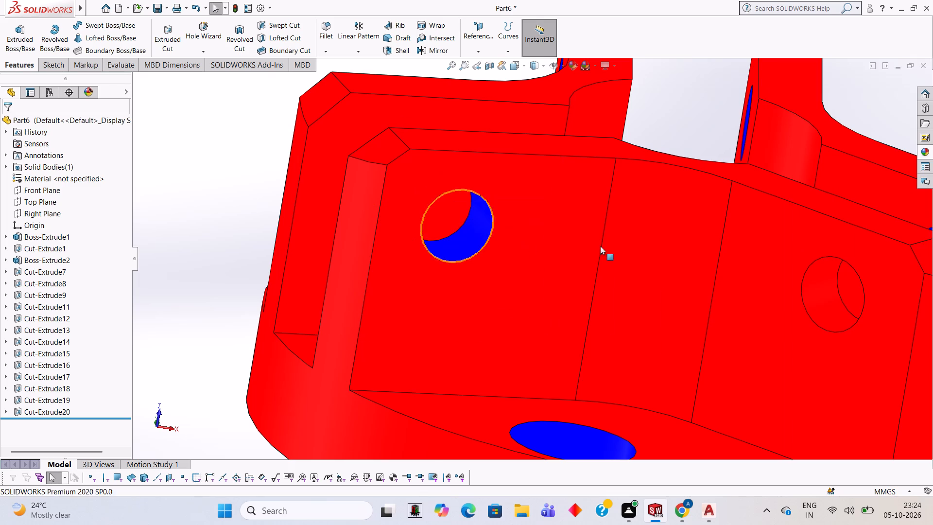
Apply the Blue LED appearance to the side hole cut in the lower-right sloping arm of the bottom band.
{"action": "middle_click_drag", "start_coordinate": [741, 246], "coordinate": [765, 261]}
{"action": "scroll", "coordinate": [803, 321], "scroll_direction": "down", "scroll_amount": 3}
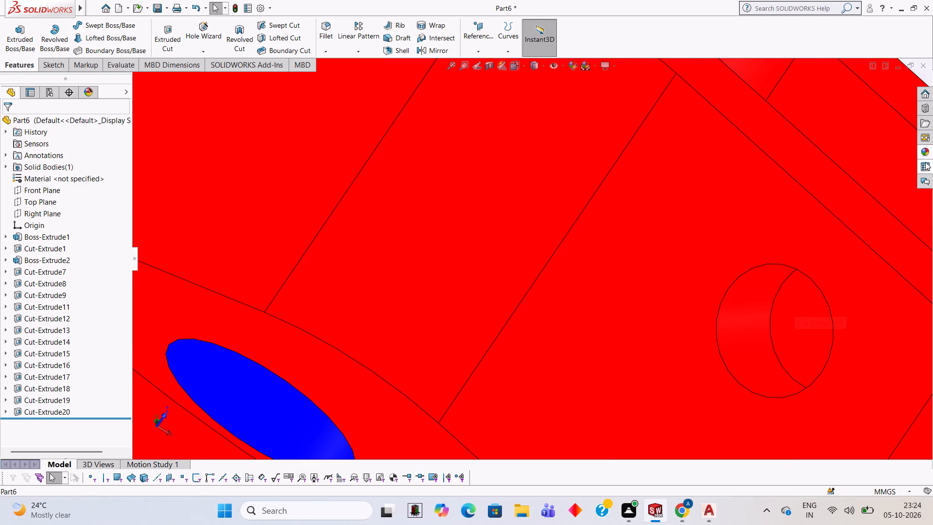
{"action": "left_click", "coordinate": [923, 152]}
{"action": "left_click_drag", "start_coordinate": [842, 324], "coordinate": [765, 296]}
{"action": "left_click", "coordinate": [765, 296]}
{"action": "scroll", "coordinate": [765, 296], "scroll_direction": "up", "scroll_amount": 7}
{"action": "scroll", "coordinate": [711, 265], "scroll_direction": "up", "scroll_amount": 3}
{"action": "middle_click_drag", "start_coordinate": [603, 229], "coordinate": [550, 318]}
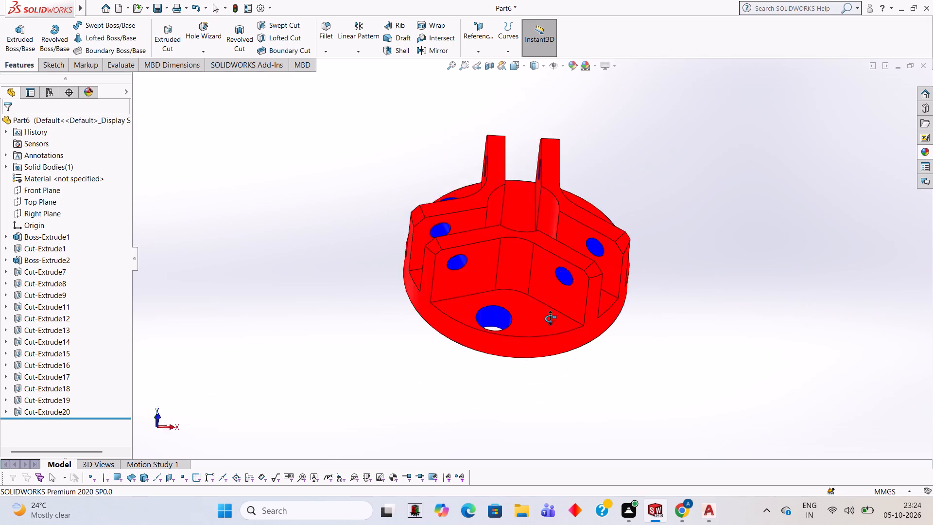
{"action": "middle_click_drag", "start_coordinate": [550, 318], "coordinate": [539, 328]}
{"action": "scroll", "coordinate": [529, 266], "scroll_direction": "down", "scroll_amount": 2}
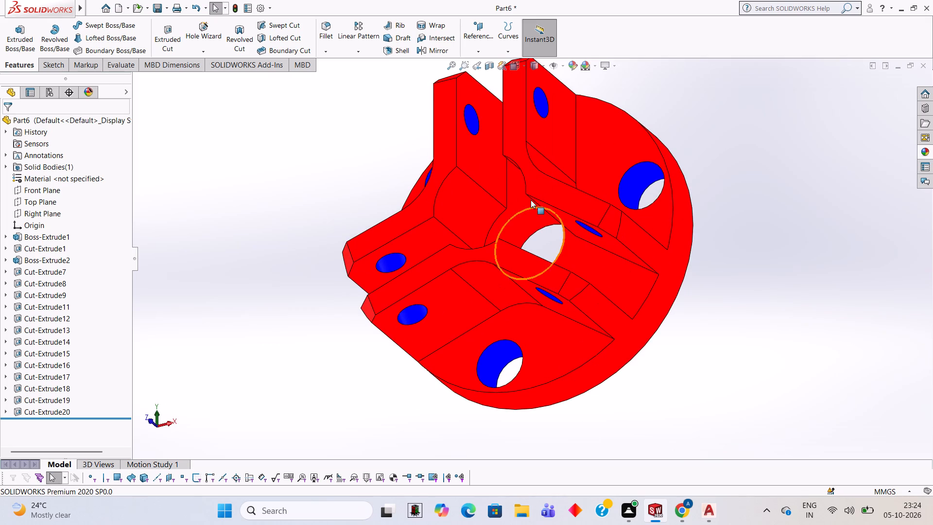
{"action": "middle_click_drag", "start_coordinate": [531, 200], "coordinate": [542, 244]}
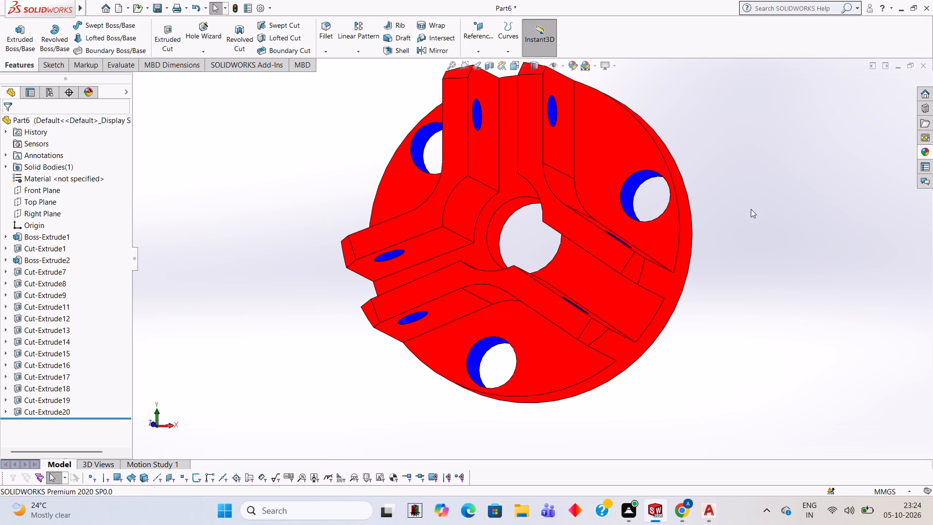
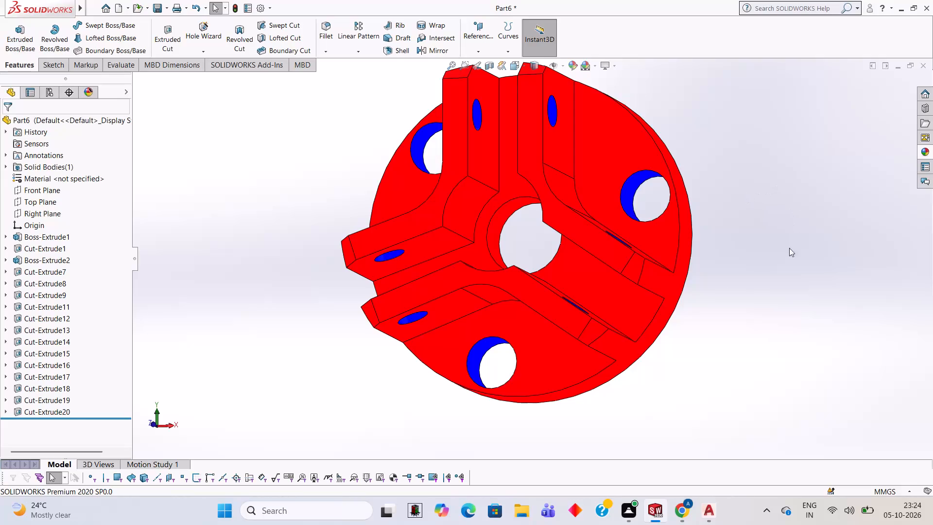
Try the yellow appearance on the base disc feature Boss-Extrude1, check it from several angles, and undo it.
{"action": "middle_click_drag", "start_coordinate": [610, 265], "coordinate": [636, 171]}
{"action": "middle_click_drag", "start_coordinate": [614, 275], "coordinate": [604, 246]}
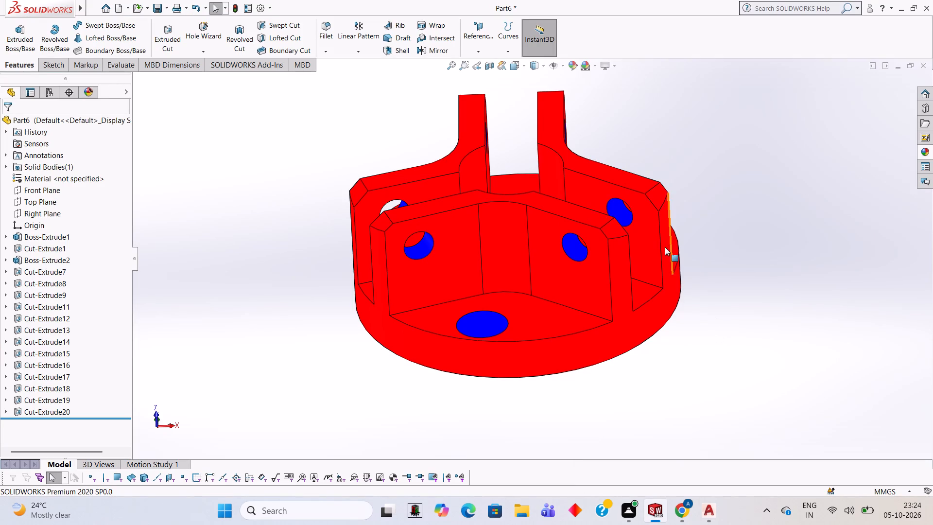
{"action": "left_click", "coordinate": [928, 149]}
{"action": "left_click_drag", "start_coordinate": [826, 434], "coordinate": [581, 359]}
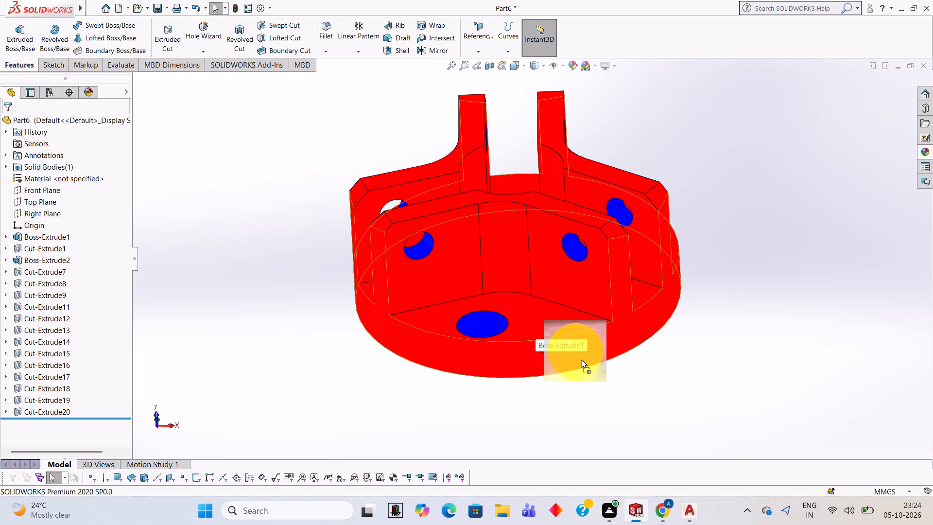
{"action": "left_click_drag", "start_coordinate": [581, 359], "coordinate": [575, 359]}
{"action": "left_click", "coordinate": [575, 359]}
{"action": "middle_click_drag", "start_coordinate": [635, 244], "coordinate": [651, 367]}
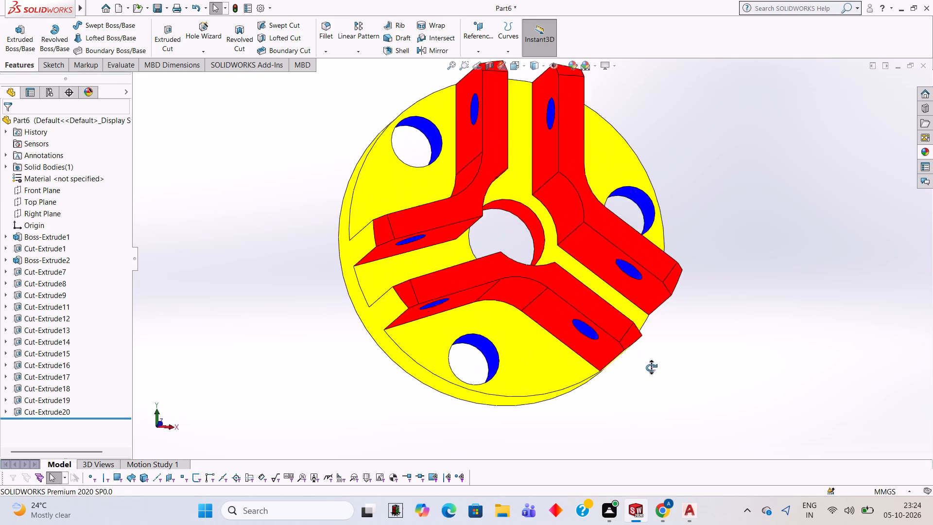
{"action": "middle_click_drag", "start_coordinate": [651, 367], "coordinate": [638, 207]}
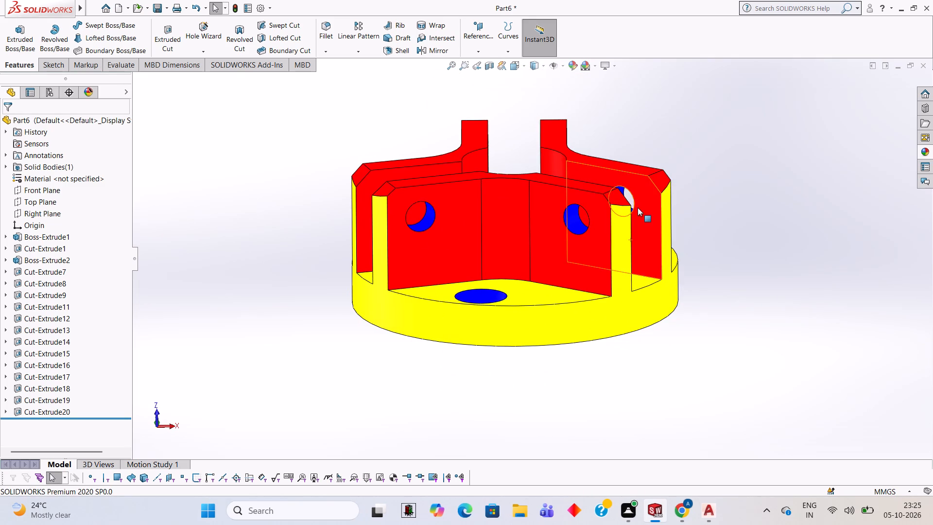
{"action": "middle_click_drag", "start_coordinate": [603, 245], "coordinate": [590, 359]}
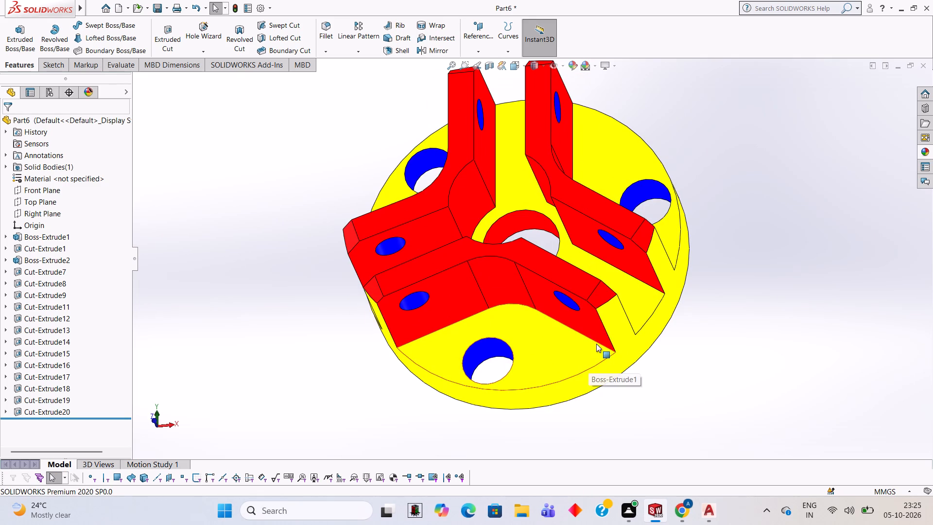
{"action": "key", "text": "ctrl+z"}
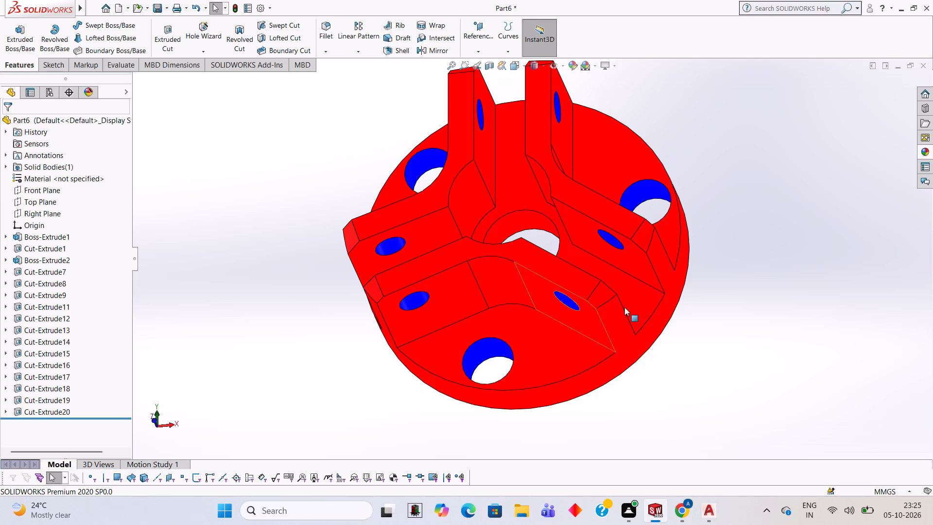
Apply the yellow appearance to the whole base disc feature, Boss-Extrude1.
{"action": "left_click", "coordinate": [930, 148]}
{"action": "left_click_drag", "start_coordinate": [837, 419], "coordinate": [628, 156]}
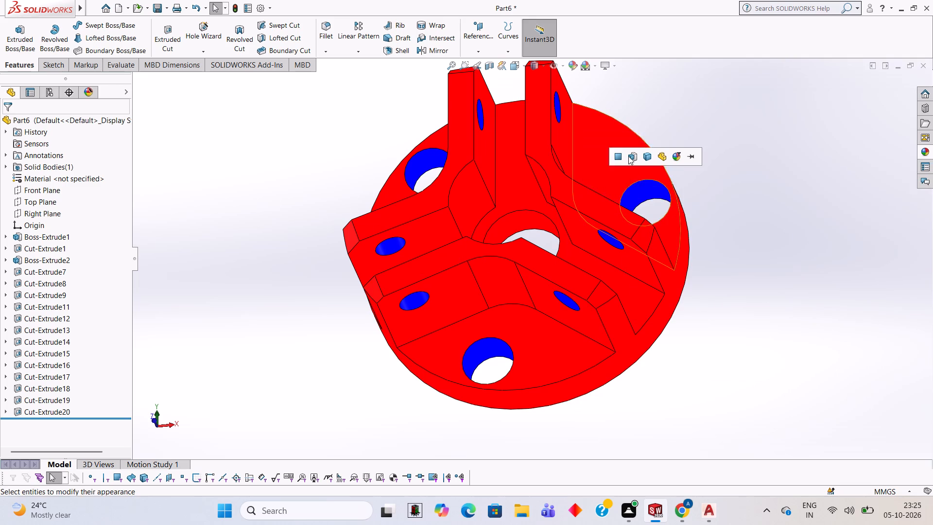
{"action": "left_click", "coordinate": [628, 156]}
Examine the recoloured part from the jaw side, the edge and the flat back of the disc.
{"action": "scroll", "coordinate": [676, 209], "scroll_direction": "up", "scroll_amount": 2}
{"action": "middle_click_drag", "start_coordinate": [698, 249], "coordinate": [726, 190]}
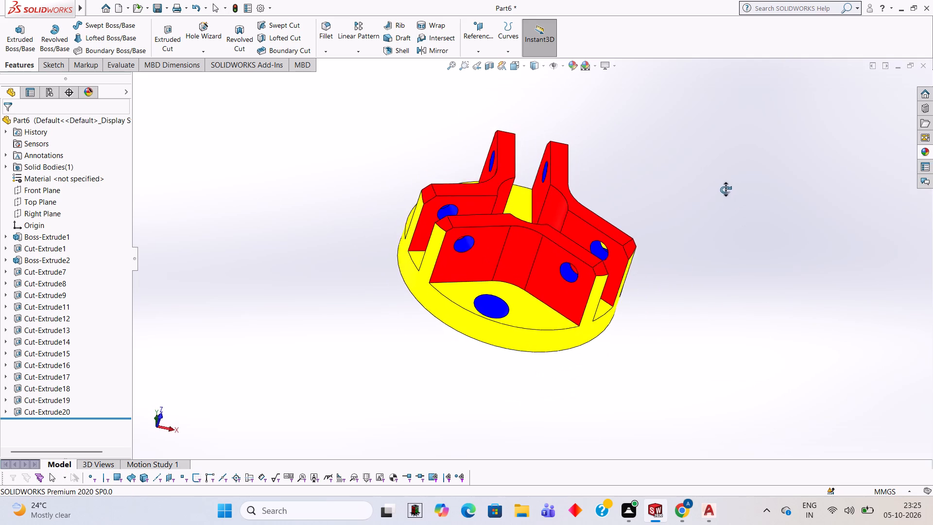
{"action": "middle_click_drag", "start_coordinate": [726, 190], "coordinate": [724, 189]}
{"action": "middle_click_drag", "start_coordinate": [666, 265], "coordinate": [648, 321]}
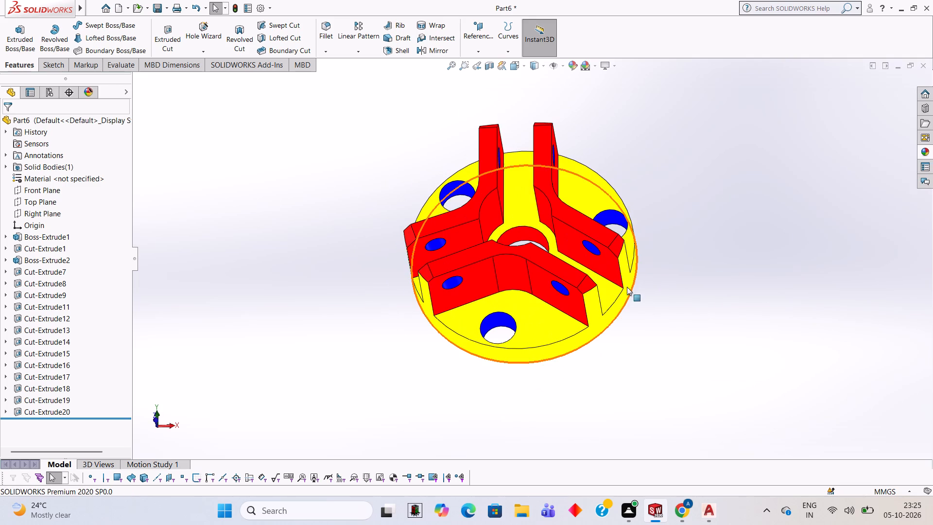
{"action": "middle_click_drag", "start_coordinate": [661, 336], "coordinate": [824, 305]}
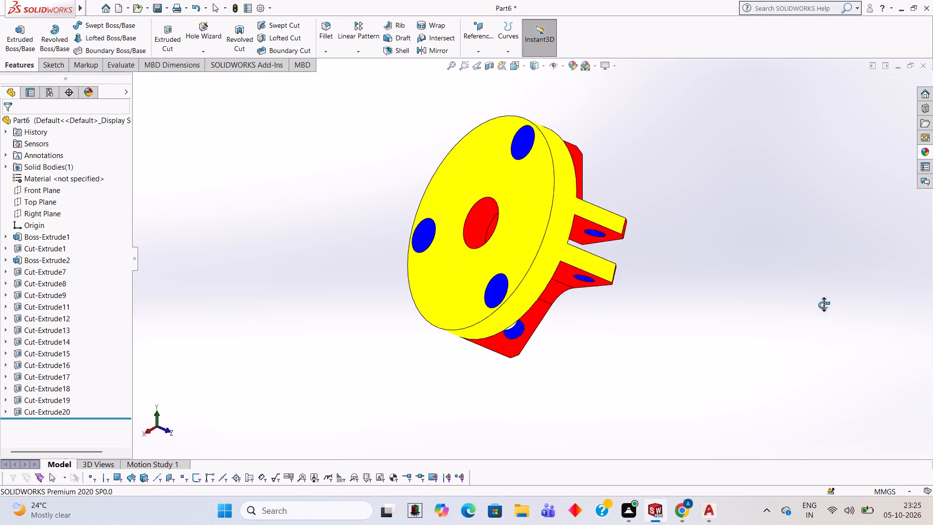
{"action": "middle_click_drag", "start_coordinate": [824, 305], "coordinate": [647, 246]}
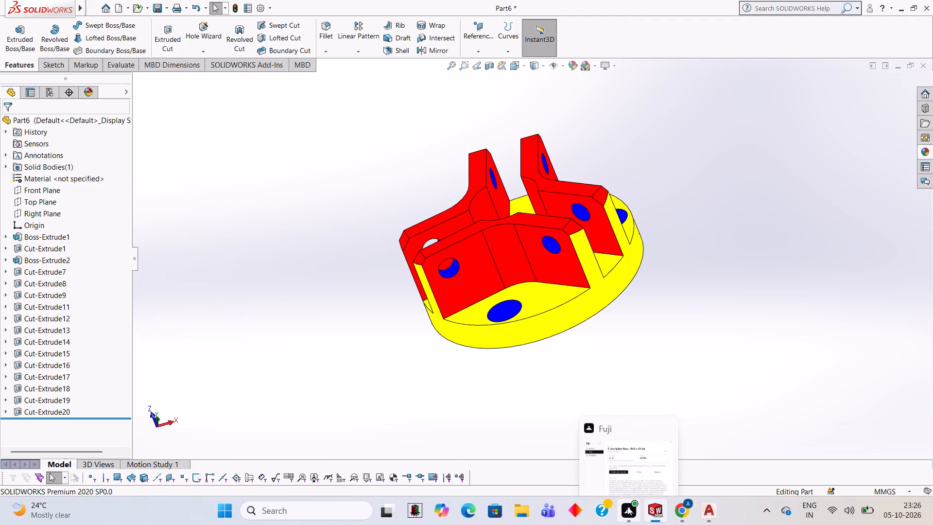
{"action": "scroll", "coordinate": [622, 249], "scroll_direction": "up", "scroll_amount": 1}
{"action": "scroll", "coordinate": [628, 196], "scroll_direction": "down", "scroll_amount": 3}
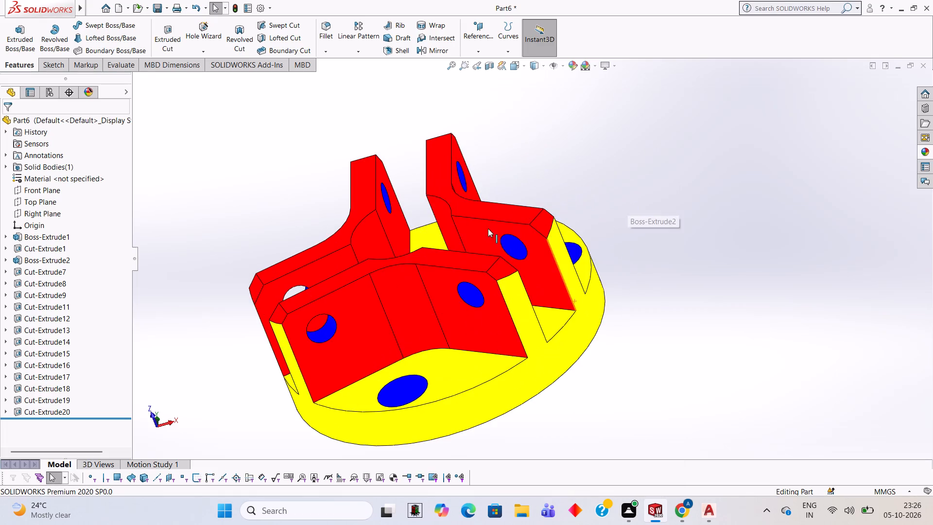
{"action": "middle_click_drag", "start_coordinate": [505, 242], "coordinate": [550, 278]}
{"action": "scroll", "coordinate": [533, 277], "scroll_direction": "up", "scroll_amount": 2}
{"action": "middle_click_drag", "start_coordinate": [532, 264], "coordinate": [497, 249]}
{"action": "scroll", "coordinate": [497, 249], "scroll_direction": "up", "scroll_amount": 1}
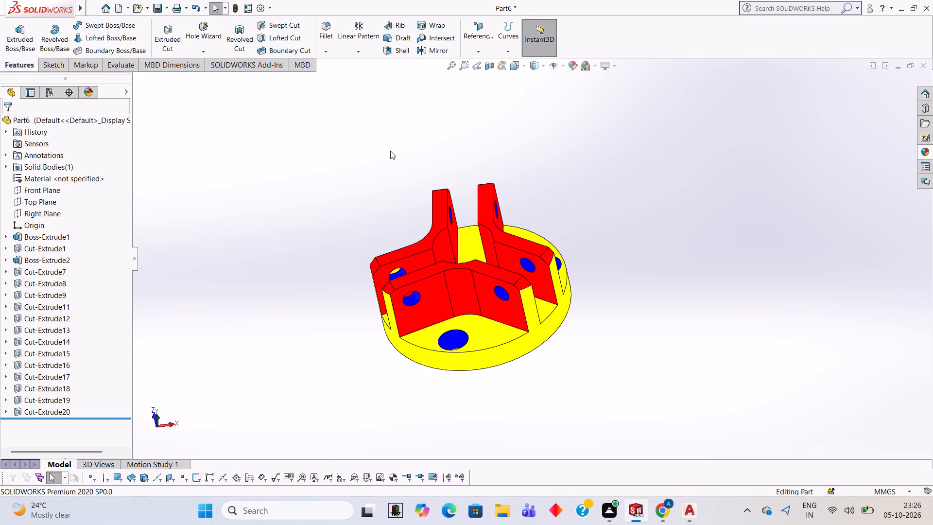
Save the part in Documents as a SOLIDWORKS Part named 3 JAW SPIDER.
{"action": "key", "text": "ctrl+s"}
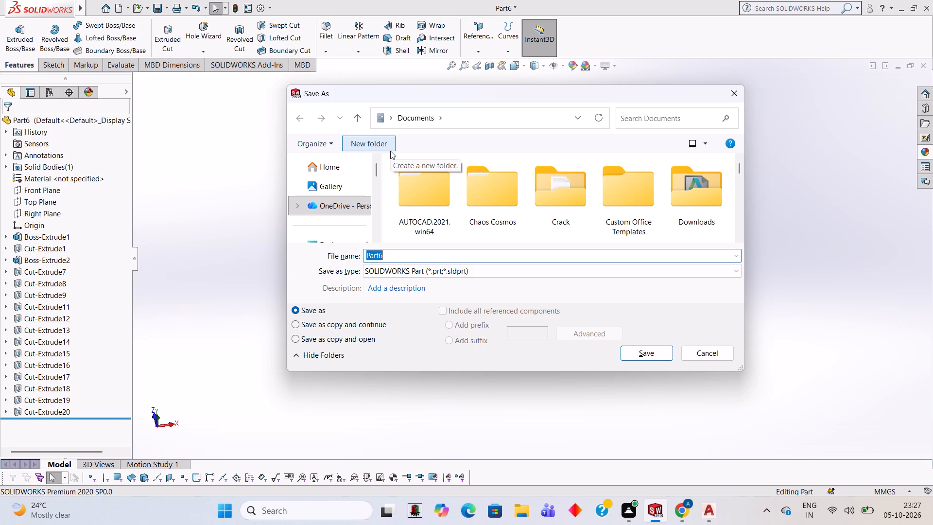
{"action": "key", "text": "ctrl+3"}
{"action": "key", "text": "space"}
{"action": "type", "text": "JAW"}
{"action": "key", "text": "space"}
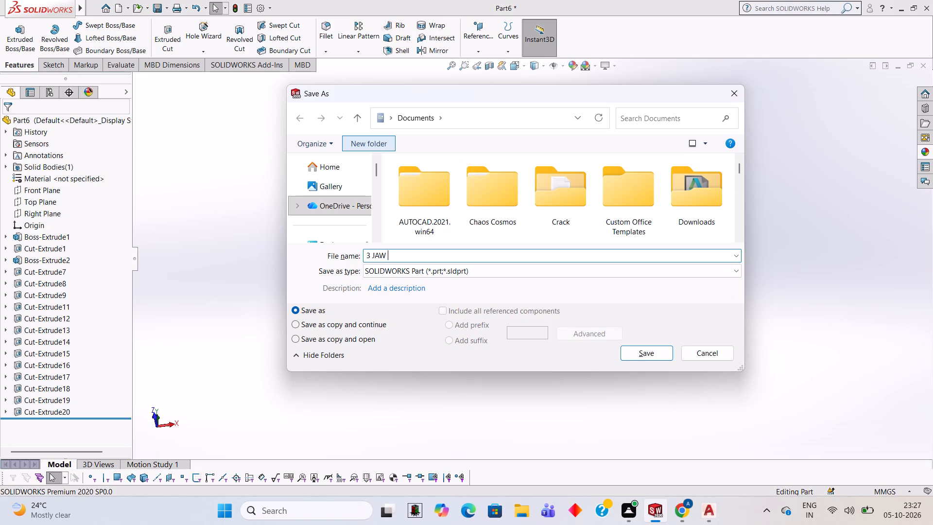
{"action": "type", "text": "SPIDER"}
{"action": "key", "text": "space"}
{"action": "left_click", "coordinate": [639, 355]}
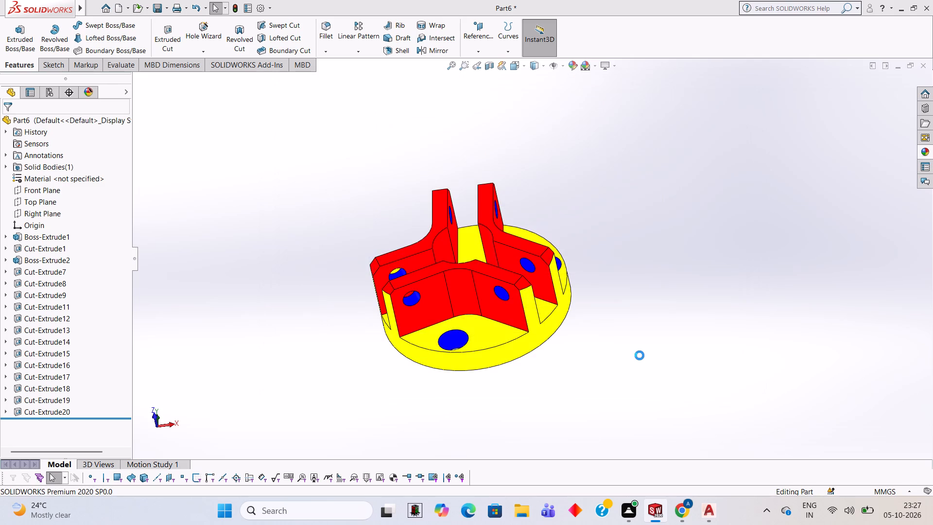
Save a PDF version of the part in Documents under the name 3 JAW SPIDER.
{"action": "left_click", "coordinate": [167, 7]}
{"action": "left_click", "coordinate": [201, 38]}
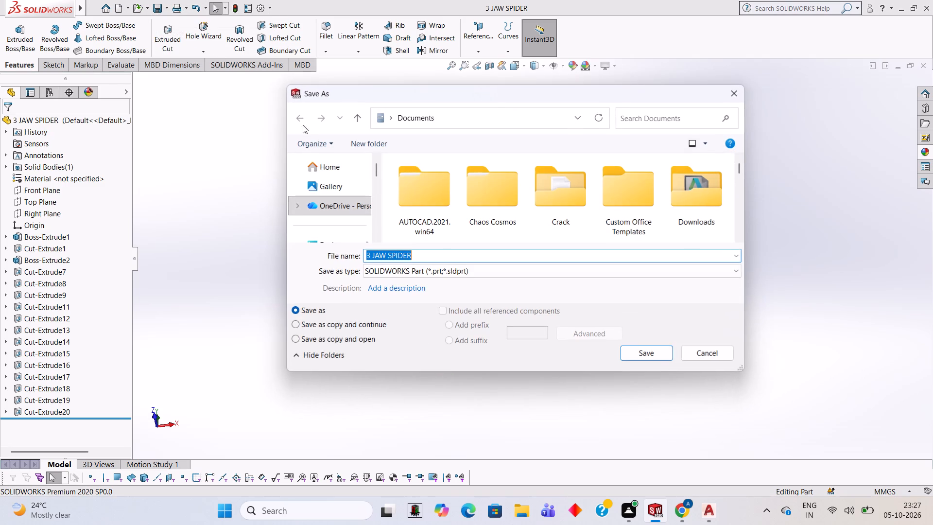
{"action": "left_click", "coordinate": [501, 272]}
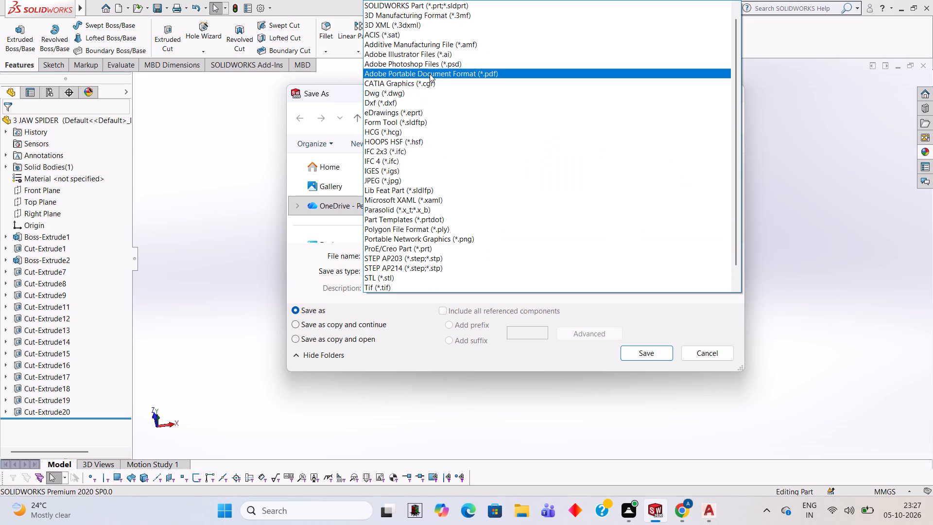
{"action": "left_click", "coordinate": [430, 73]}
{"action": "left_click", "coordinate": [660, 367]}
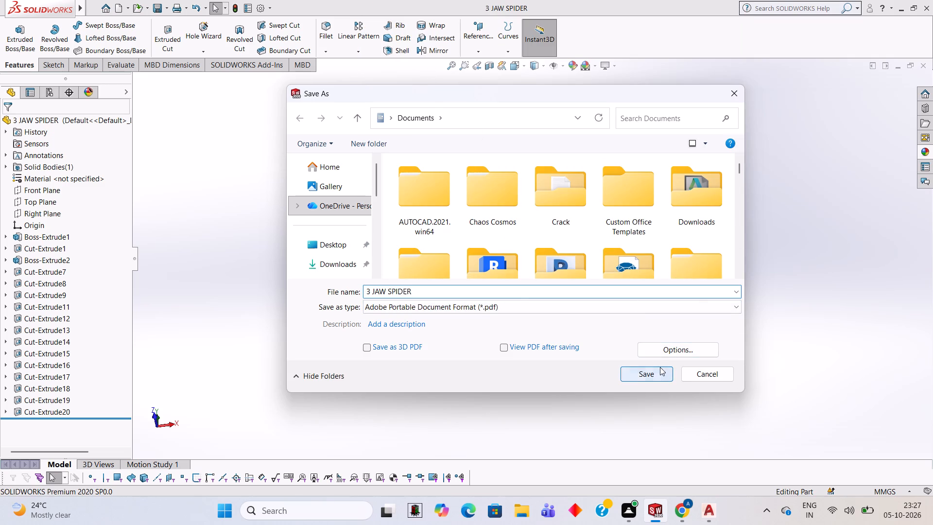